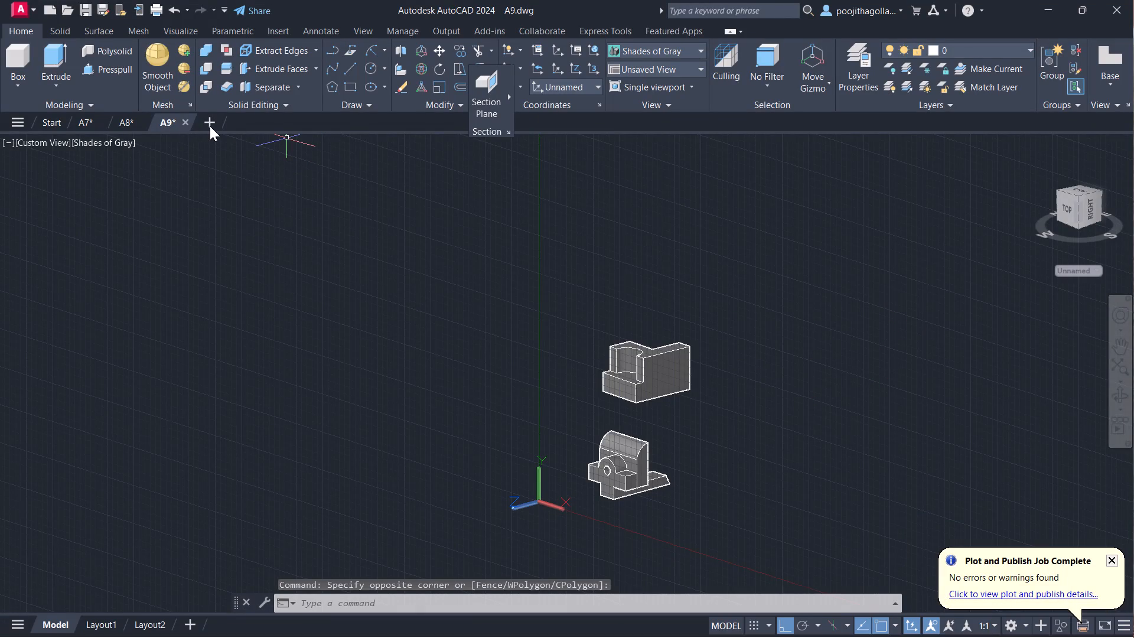
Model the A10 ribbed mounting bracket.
Create a new drawing and save it in the CAD folder as A10.
left_click(210, 126)
key("ctrl+s")
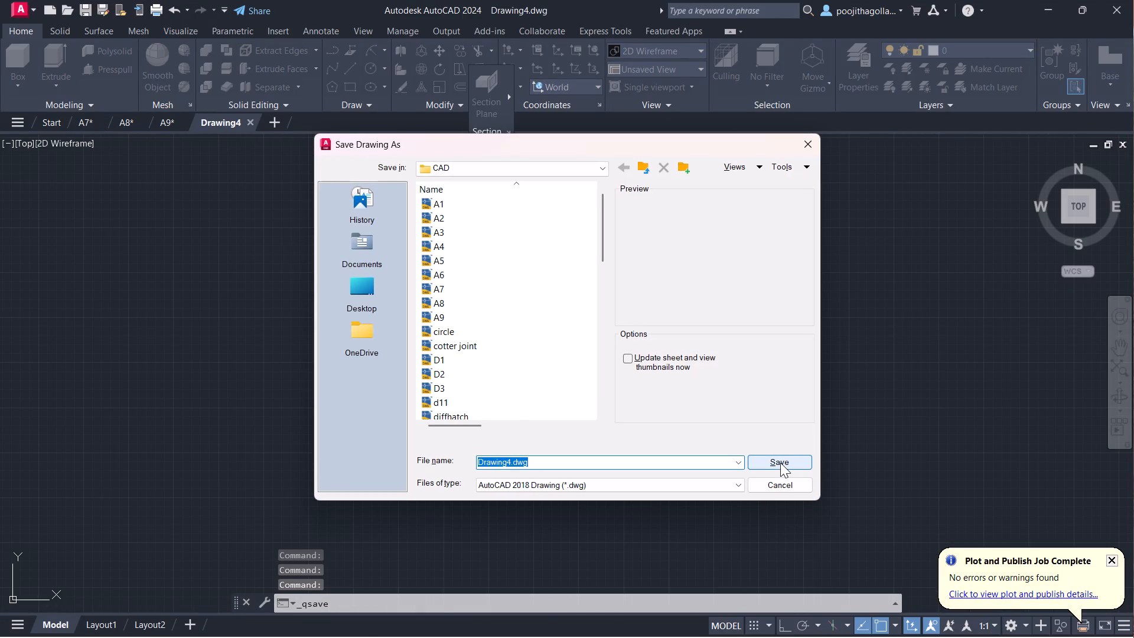
type("A10")
key("Return")
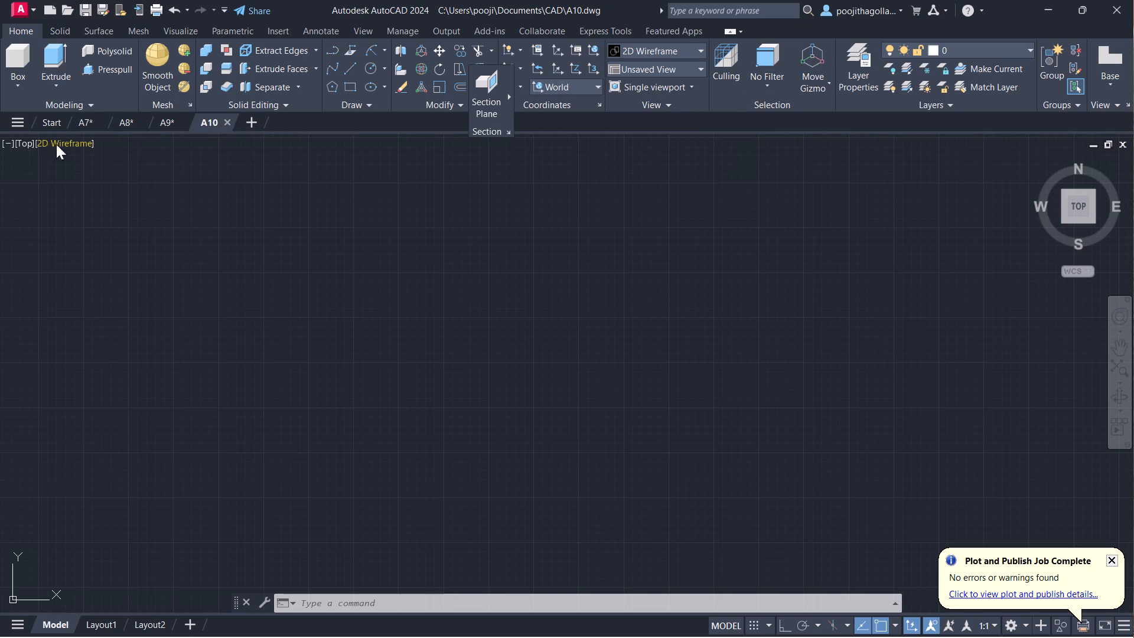
Switch the empty drawing to the Right view.
left_click(23, 145)
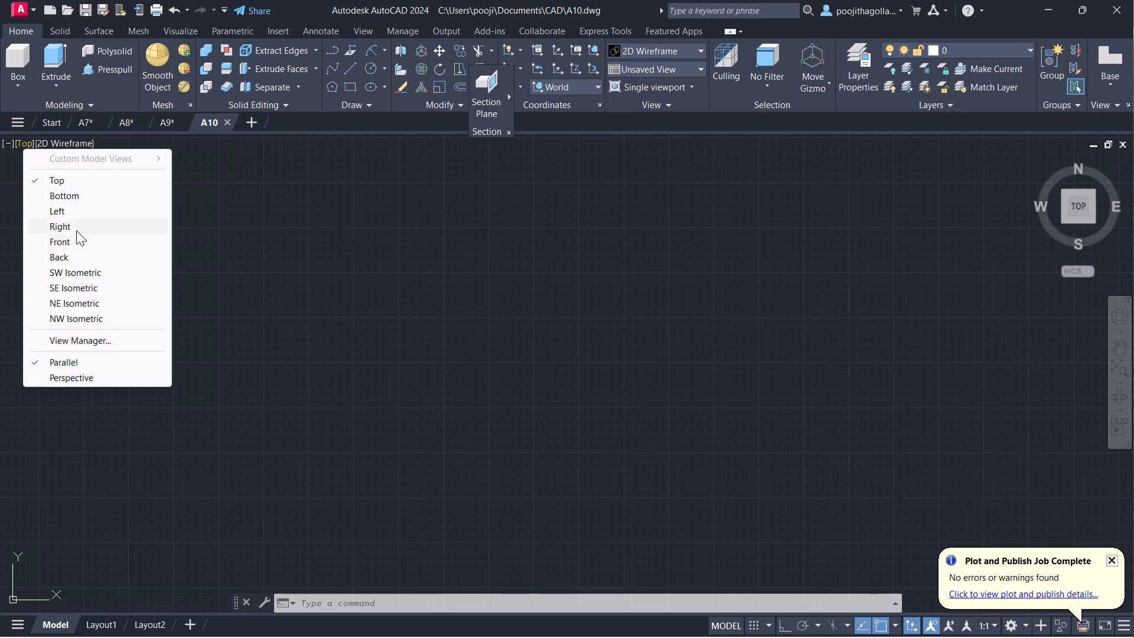
left_click(76, 229)
middle_click_drag(615, 266, 426, 363)
scroll(425, 343, "up", 1)
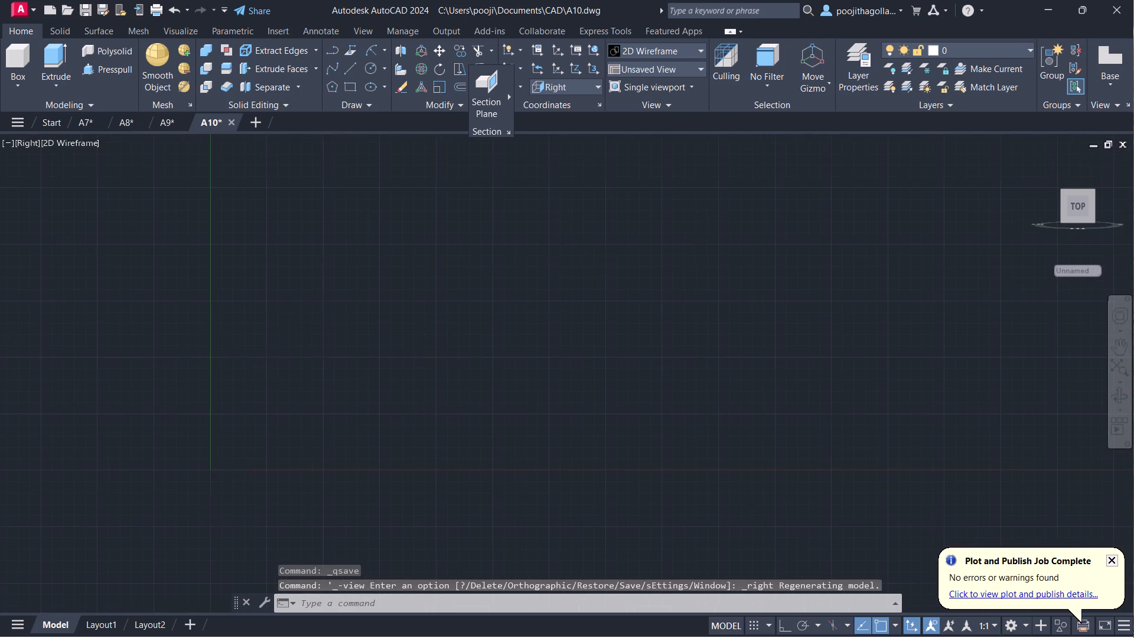
scroll(425, 343, "up", 1)
middle_click_drag(465, 325, 432, 323)
With Ortho on, start the profile as a line chain running 16 left, 60 up and 16 right.
key("l")
key("Return")
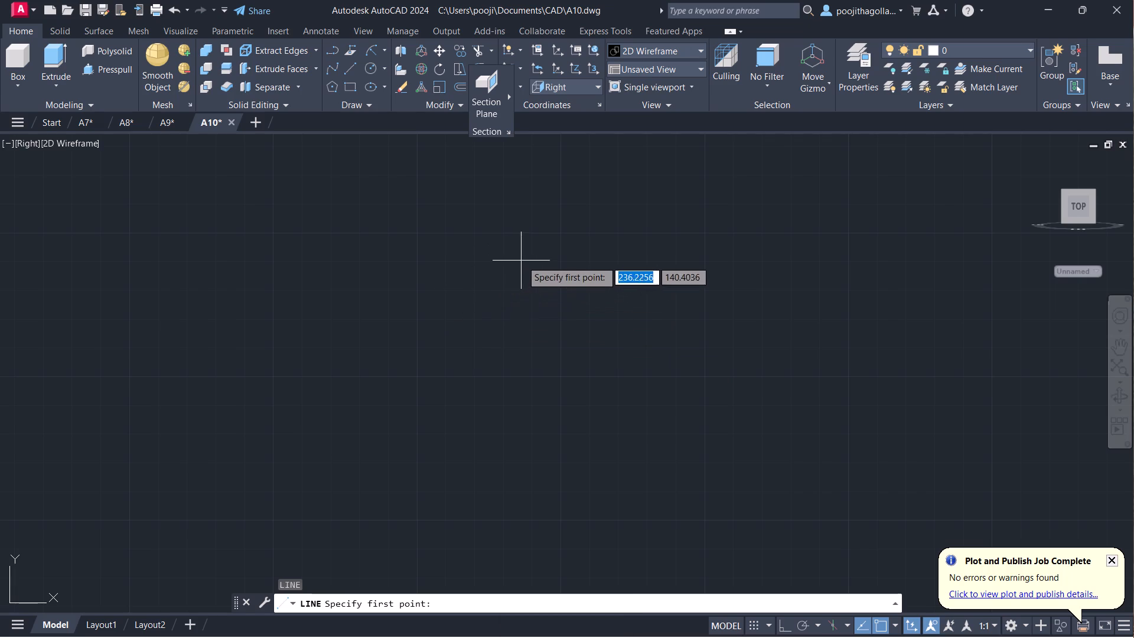
left_click(552, 467)
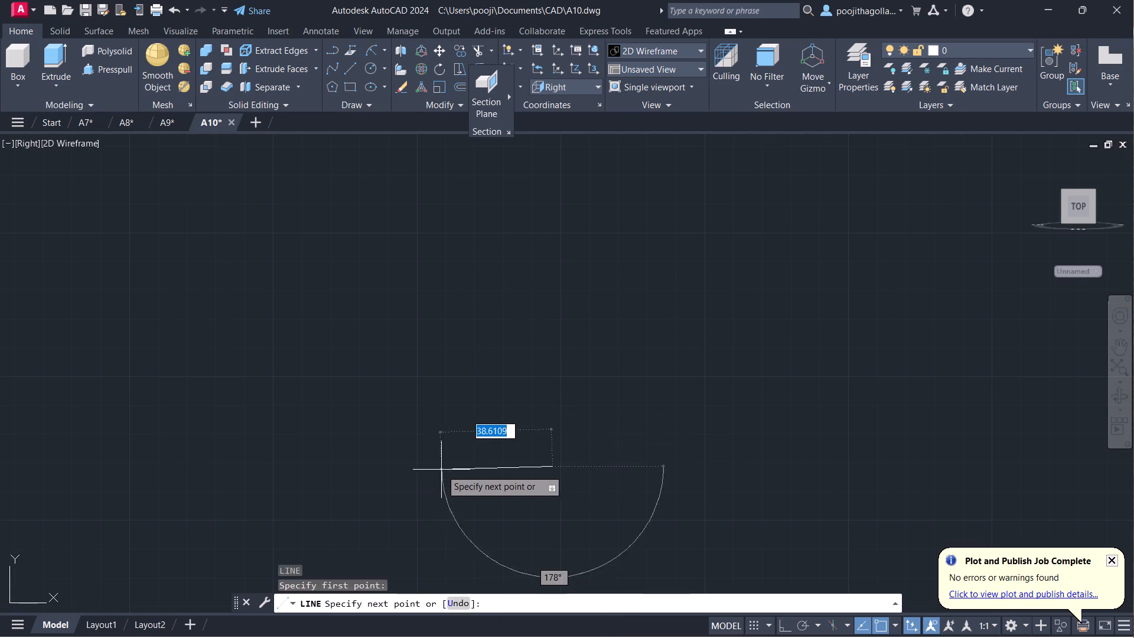
left_click(783, 622)
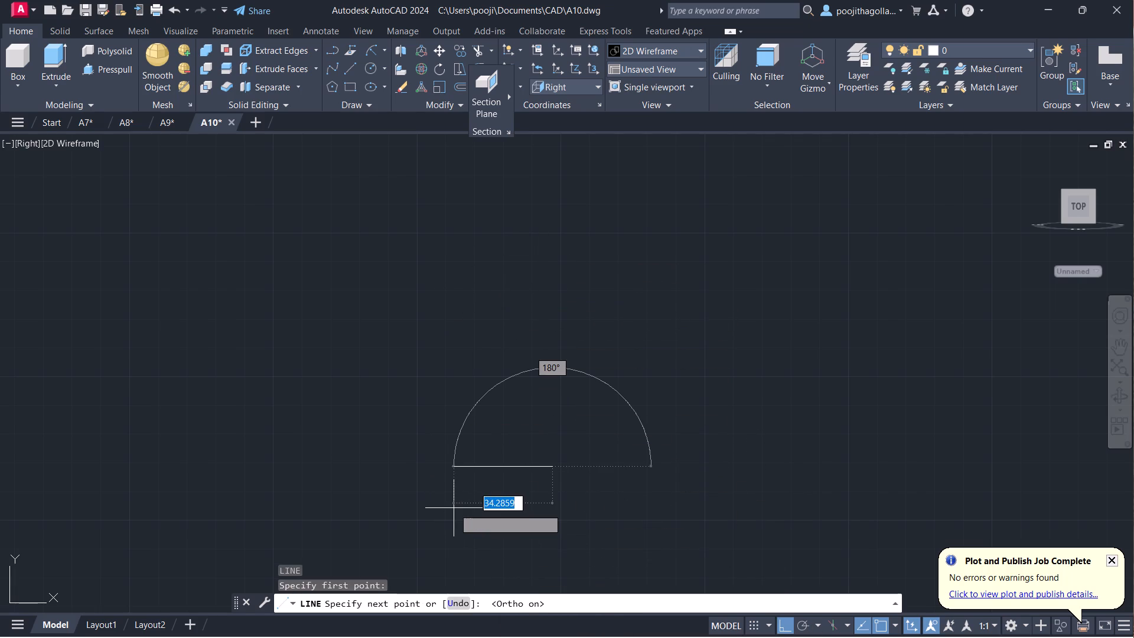
type("10")
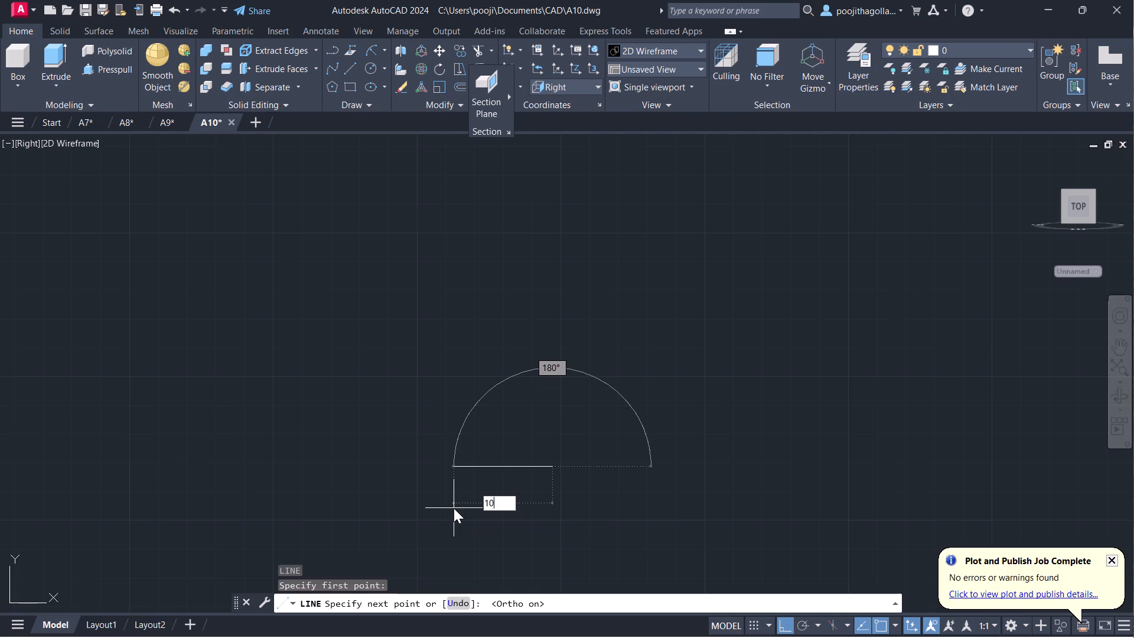
key("BackSpace")
key("6")
key("Return")
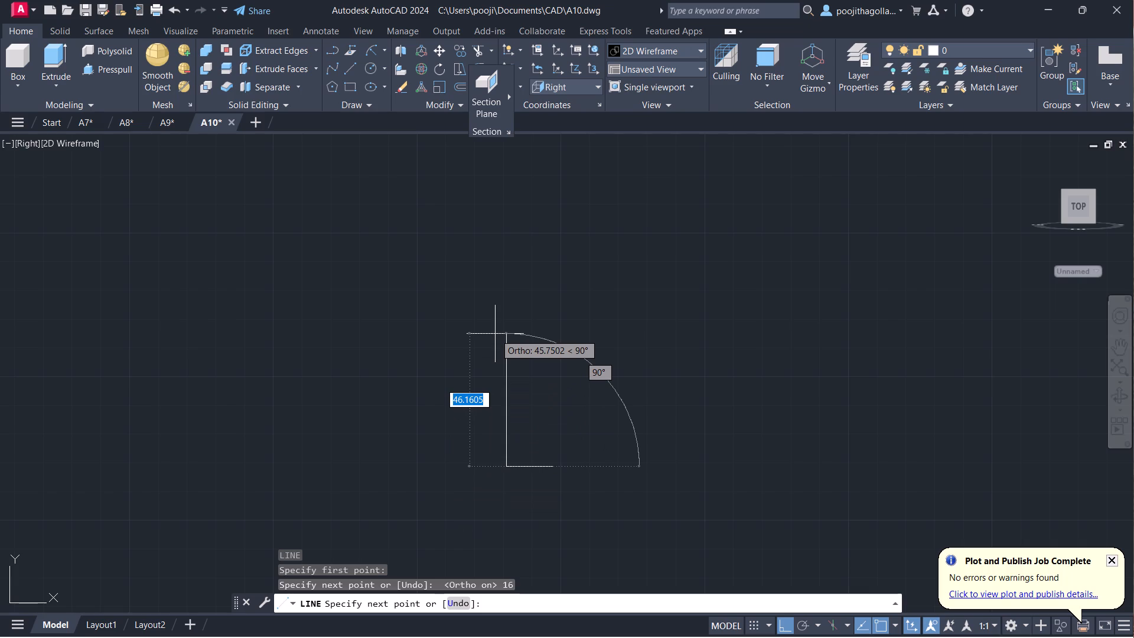
type("60")
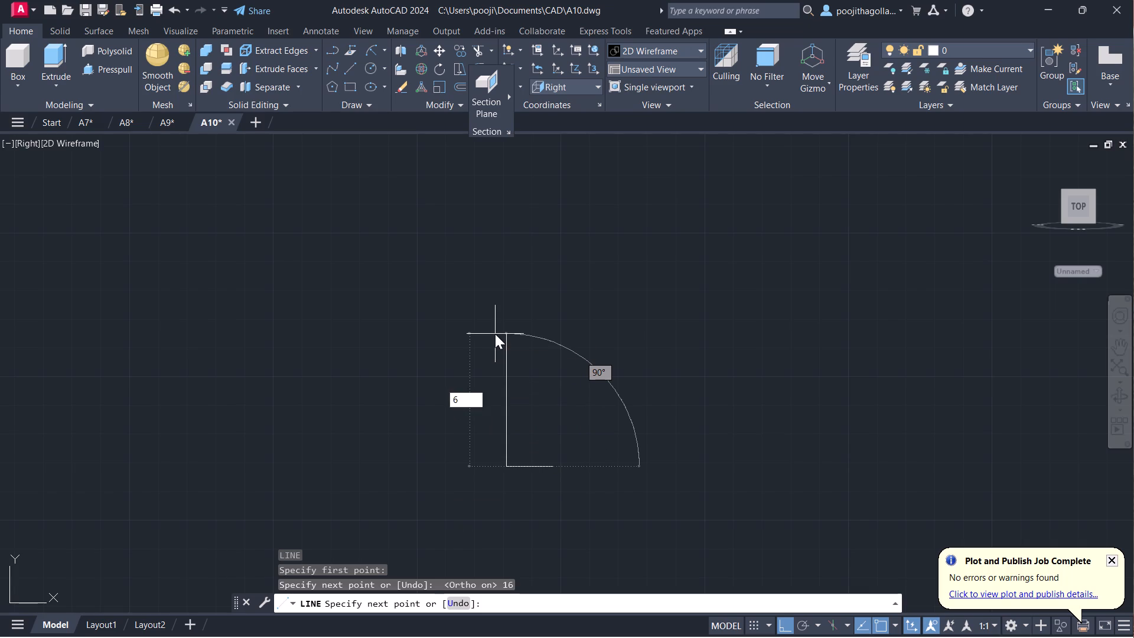
key("Return")
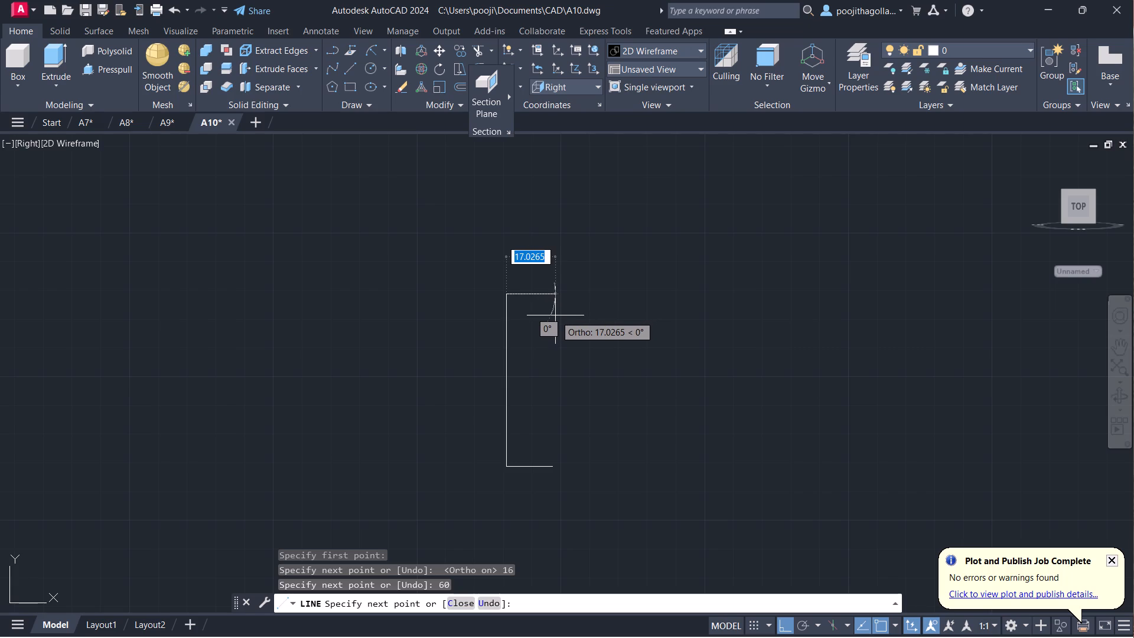
type("16")
key("Return")
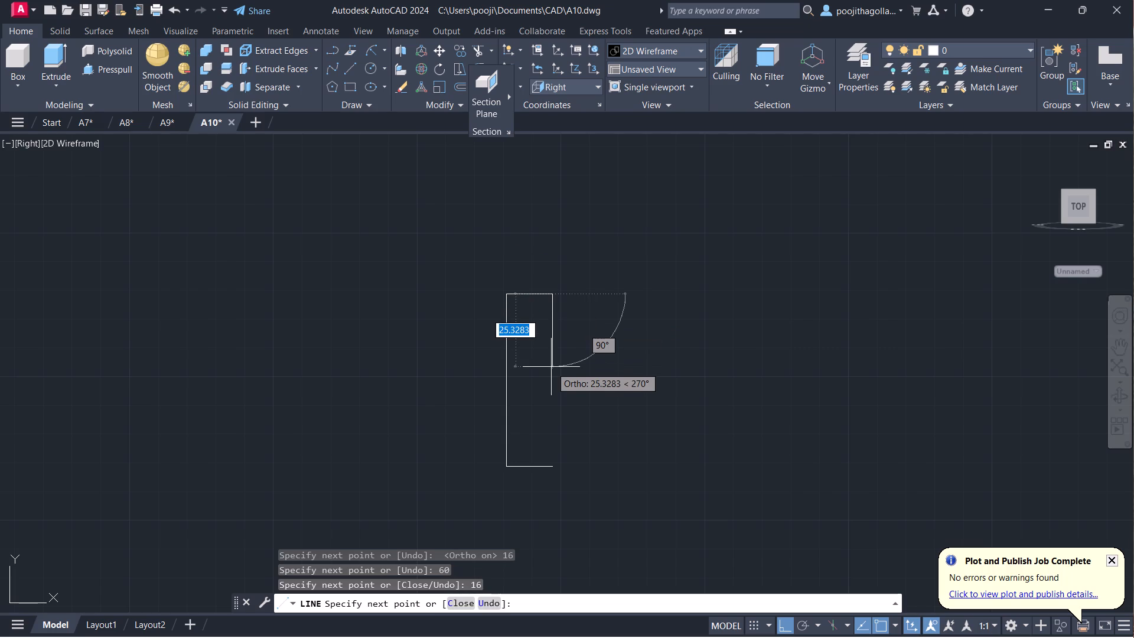
Continue the chain 10 down, 3 left, 40 down and 3 right, then close it at the profile's start point.
type("10")
key("Return")
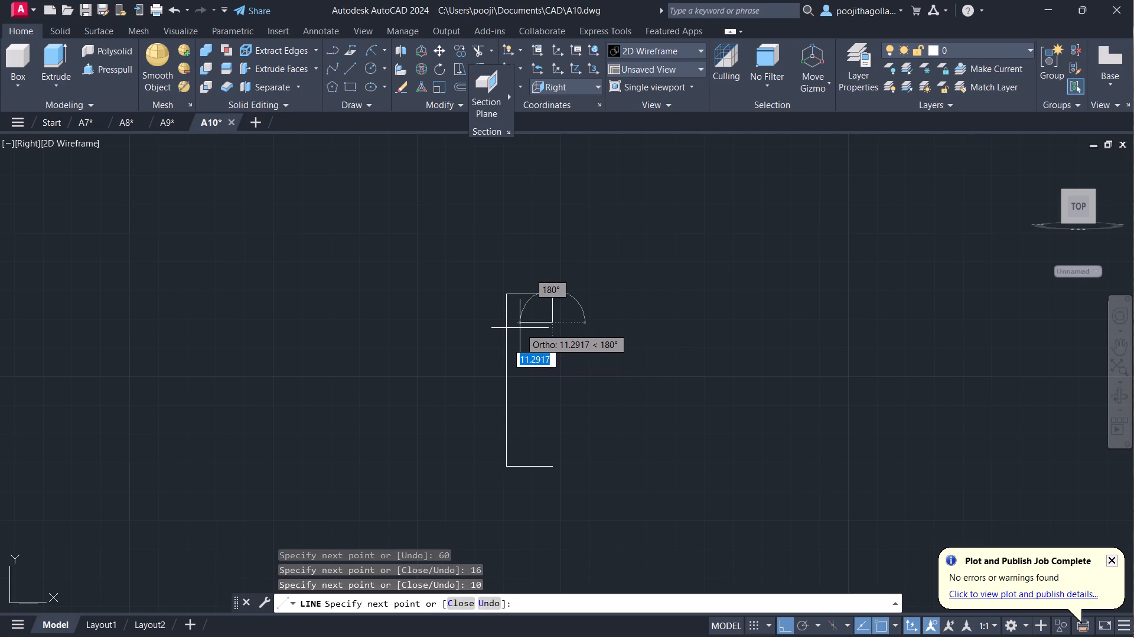
key("3")
key("Return")
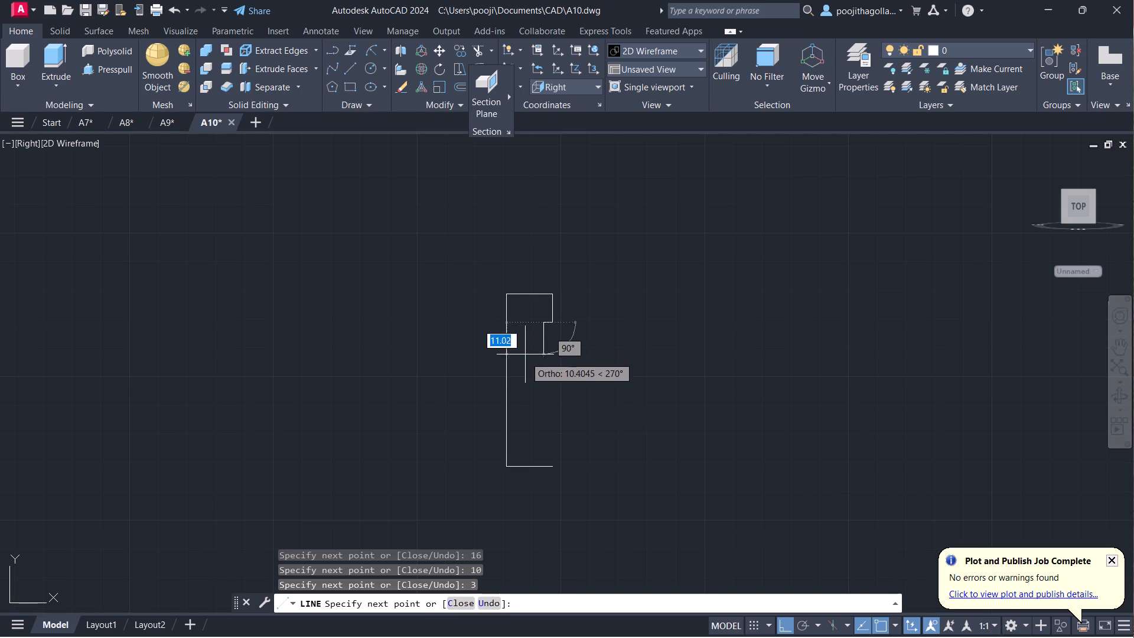
type("40")
key("Return")
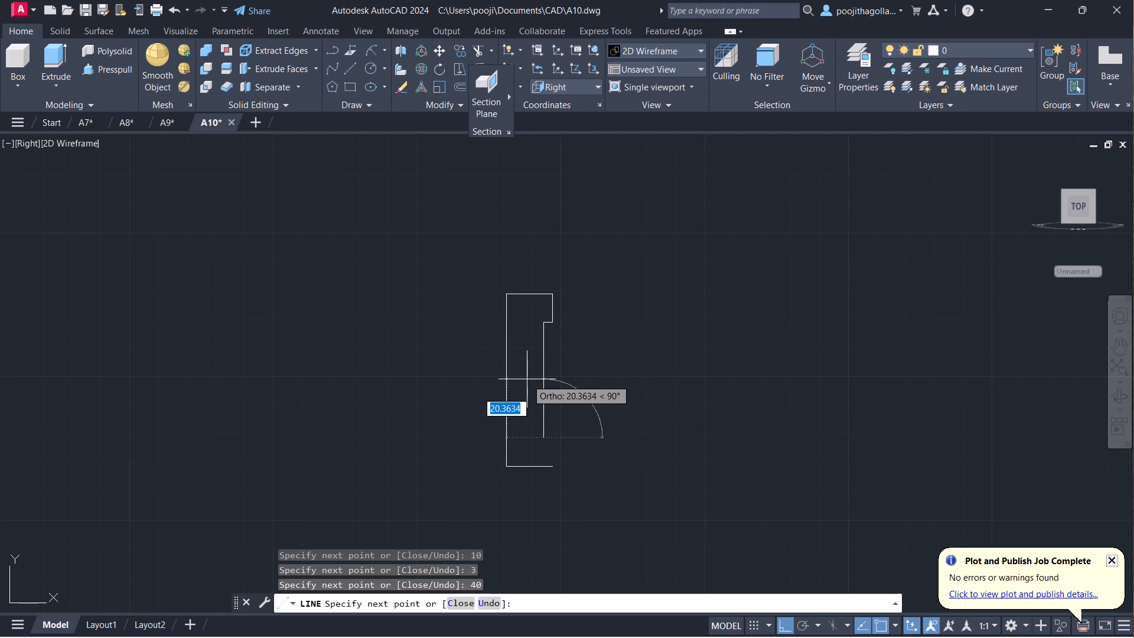
key("3")
key("Return")
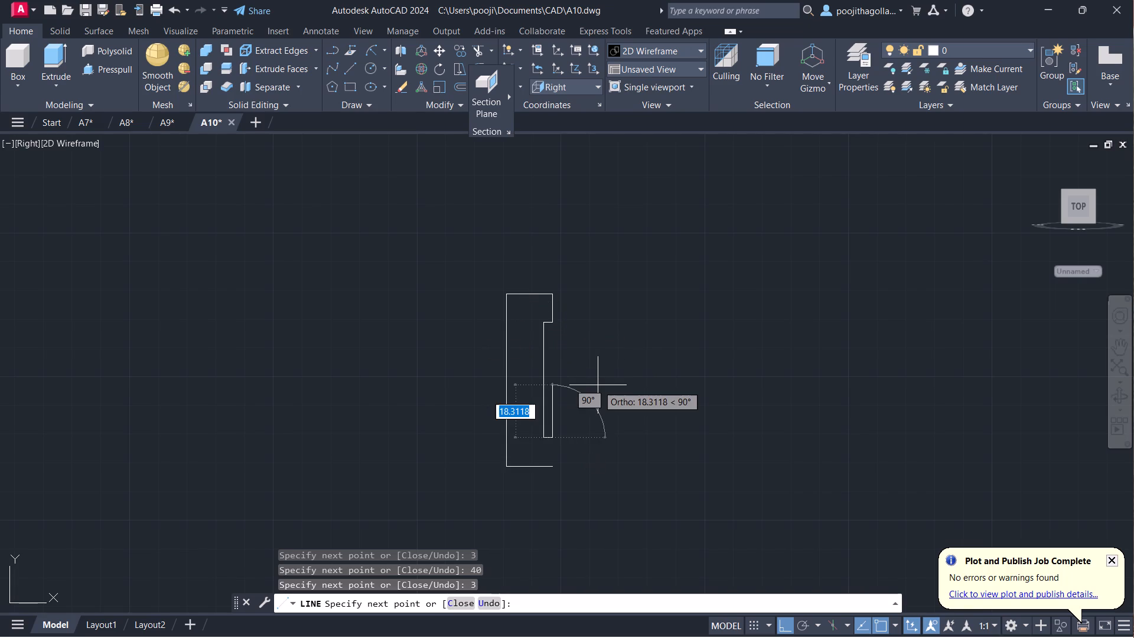
left_click(550, 467)
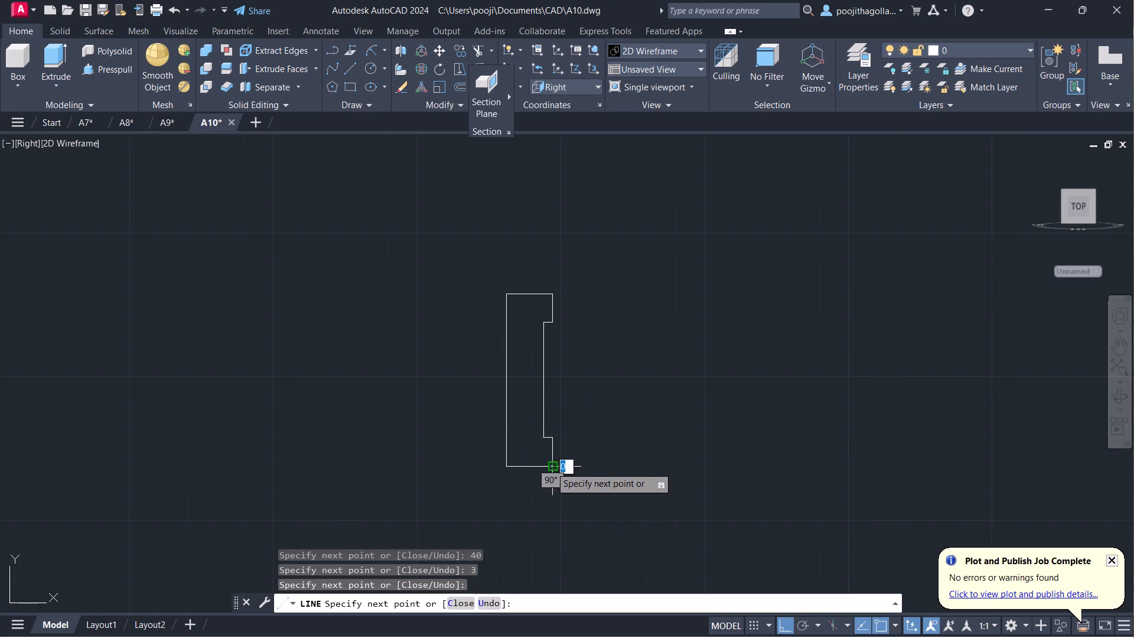
key("Escape")
Join all the profile's lines into a single polyline.
scroll(578, 449, "up", 1)
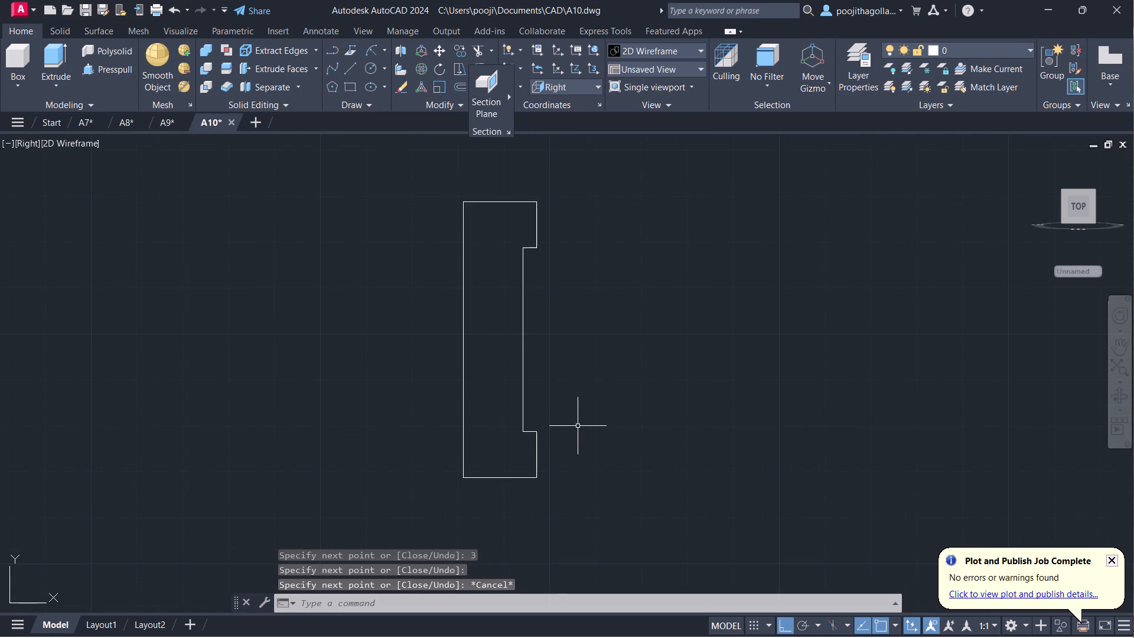
scroll(578, 383, "down", 2)
left_click(618, 275)
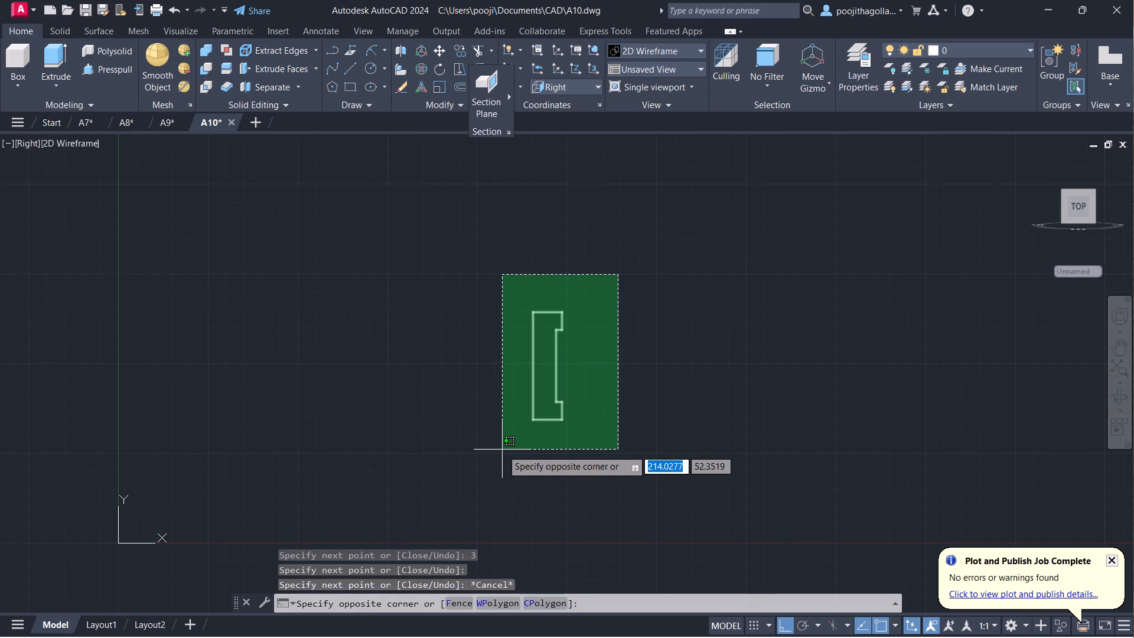
left_click(502, 450)
key("j")
key("Return")
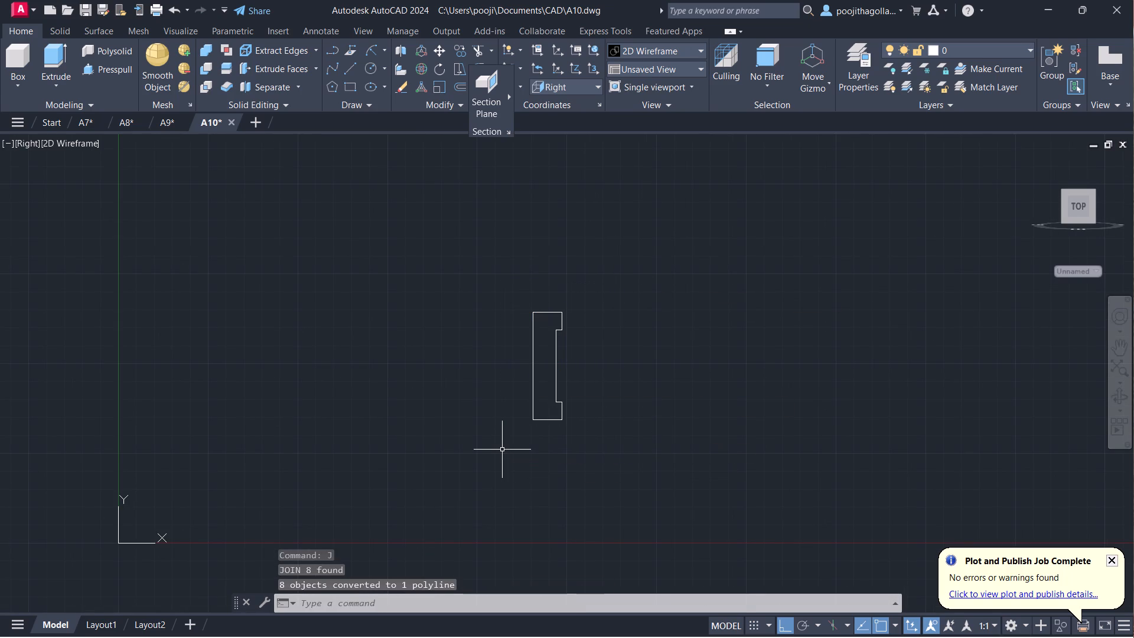
Presspull the closed notched profile to an extrusion height of 126 from an orbited 3D view.
left_click(1111, 388)
left_click_drag(715, 421, 848, 436)
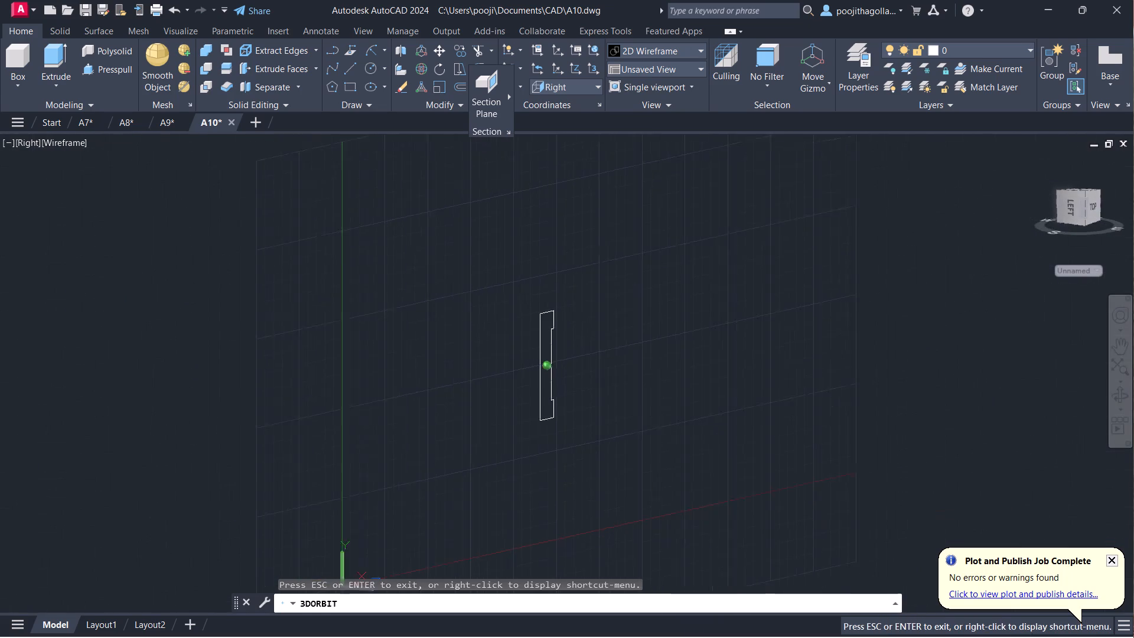
left_click_drag(848, 436, 787, 474)
scroll(664, 412, "up", 2)
middle_click_drag(661, 398, 675, 460)
left_click_drag(582, 481, 661, 491)
key("Escape")
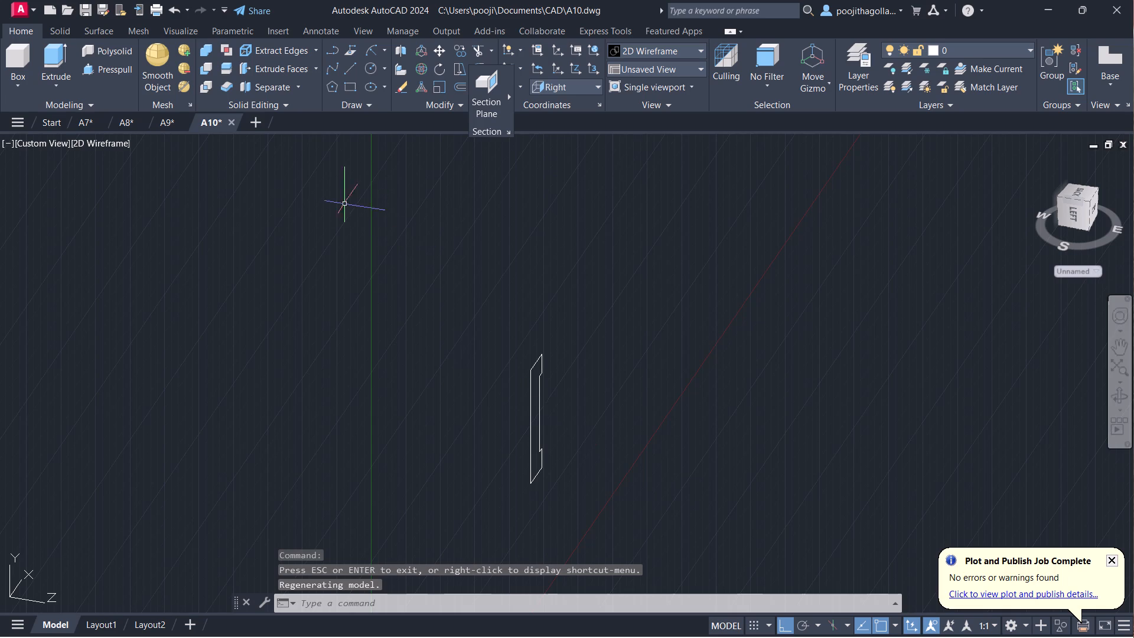
left_click(108, 67)
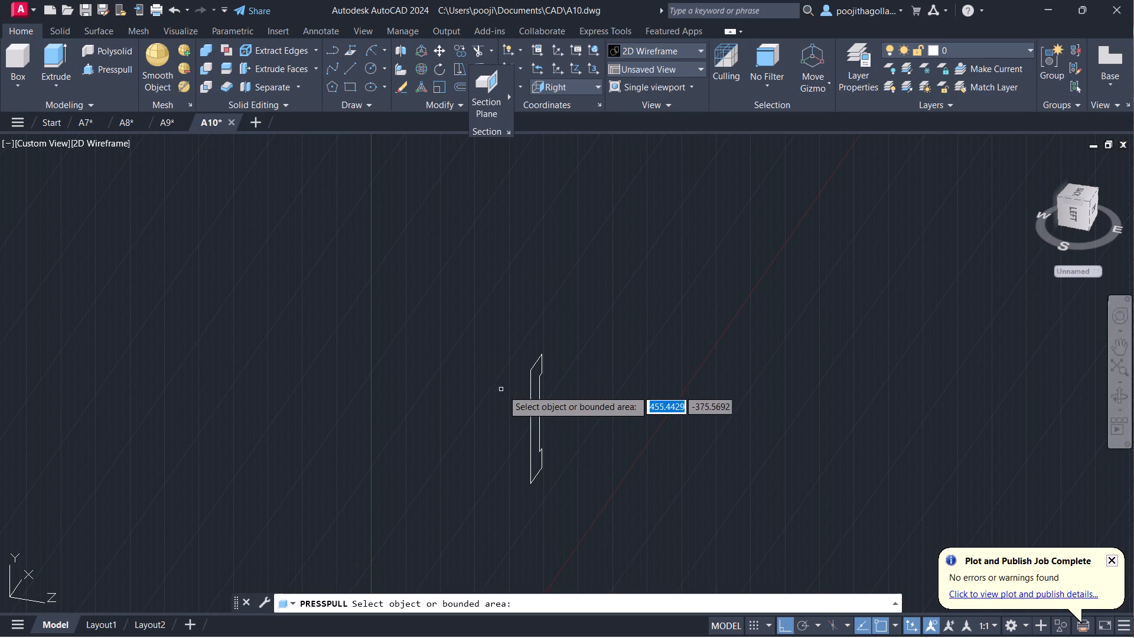
left_click(532, 395)
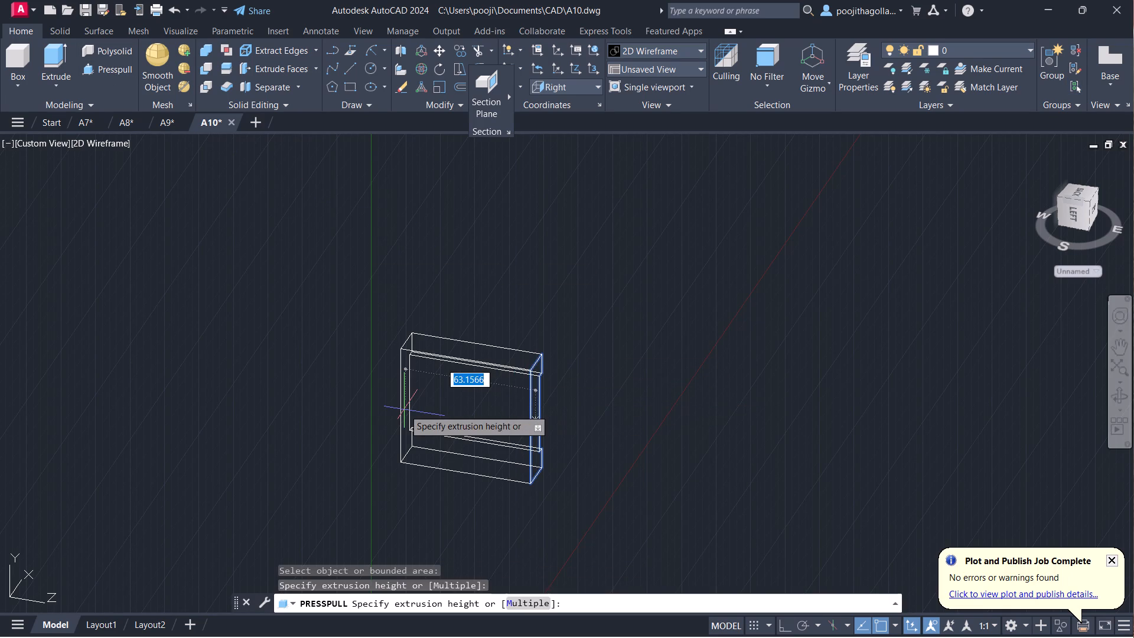
type("126")
key("Return")
key("Escape")
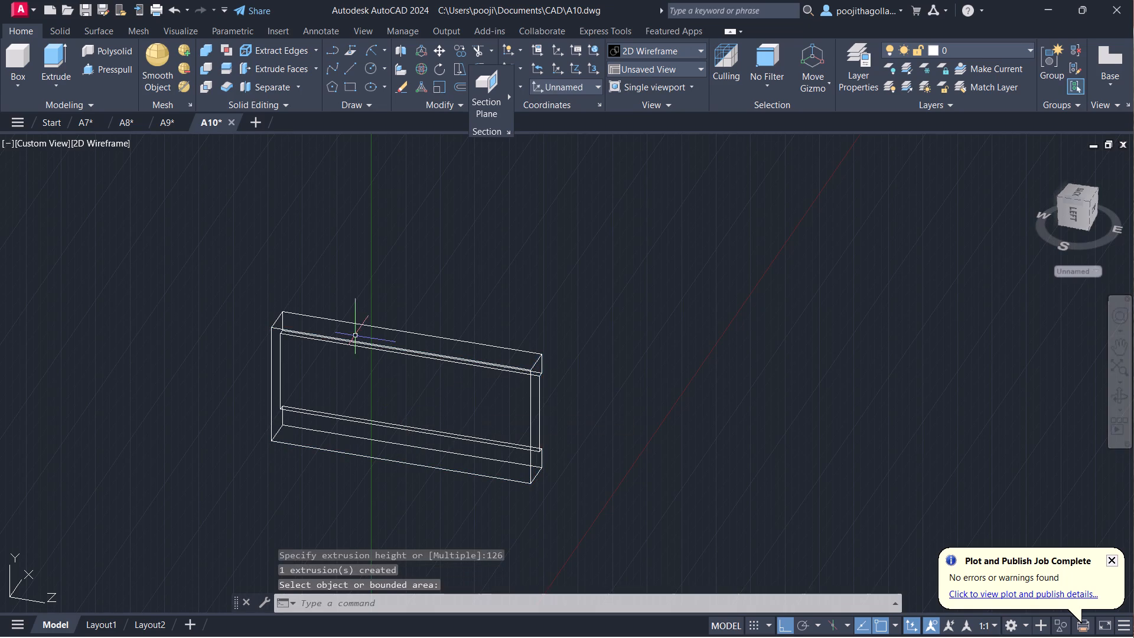
Set the visual style to Shades of Gray to display the extruded block as a shaded solid.
left_click(101, 143)
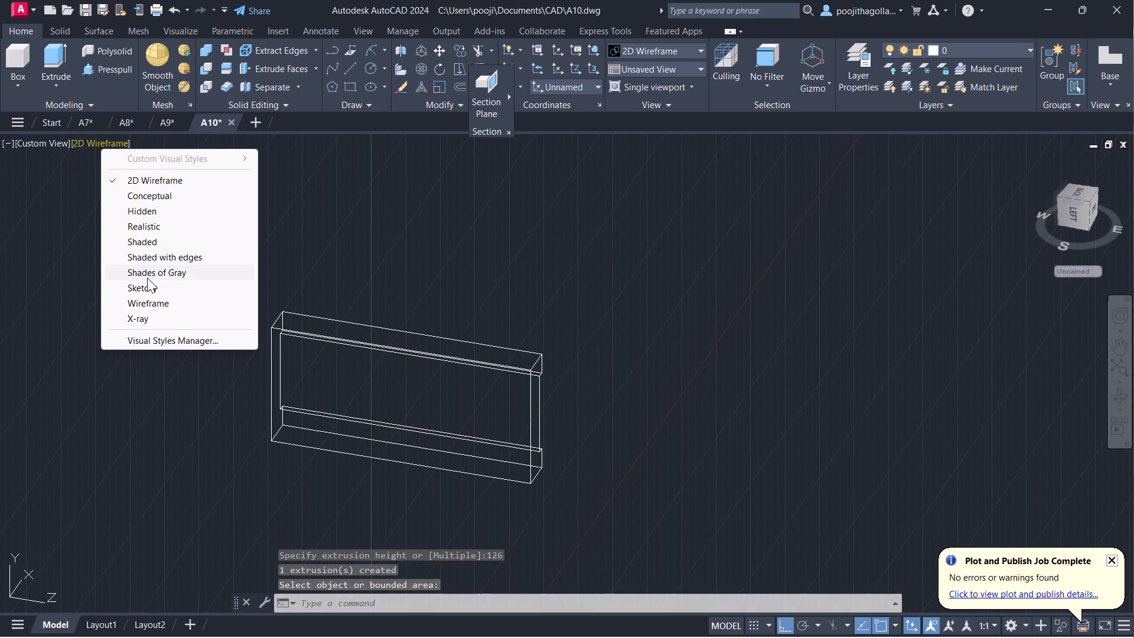
left_click(151, 274)
scroll(335, 334, "down", 1)
middle_click_drag(390, 354, 406, 340)
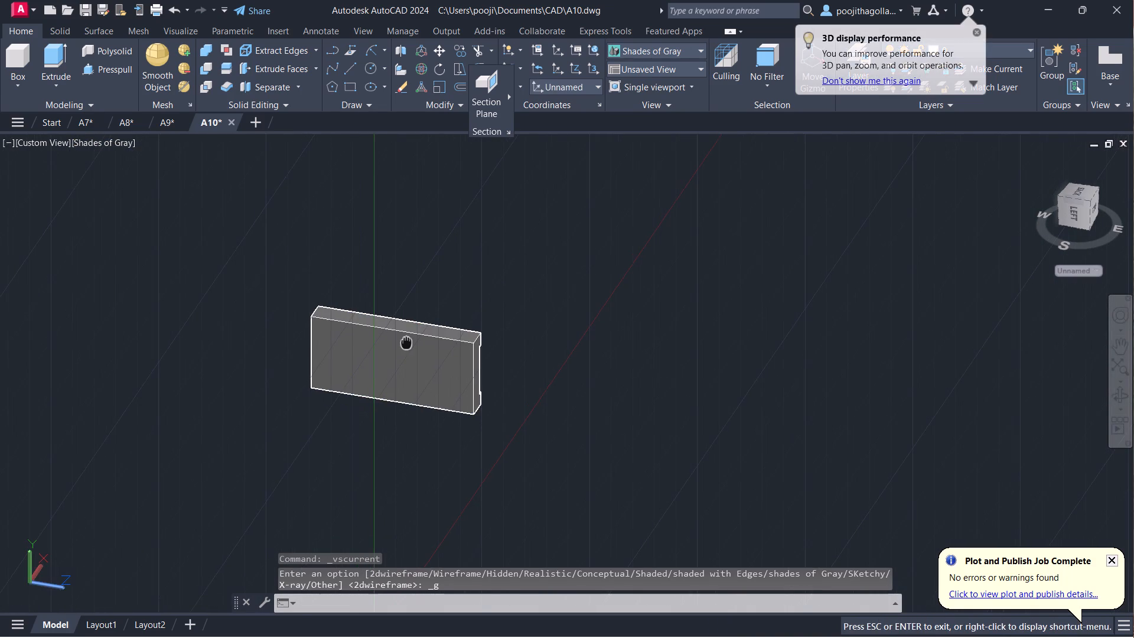
middle_click_drag(406, 340, 407, 340)
scroll(390, 336, "up", 2)
middle_click_drag(390, 336, 346, 277)
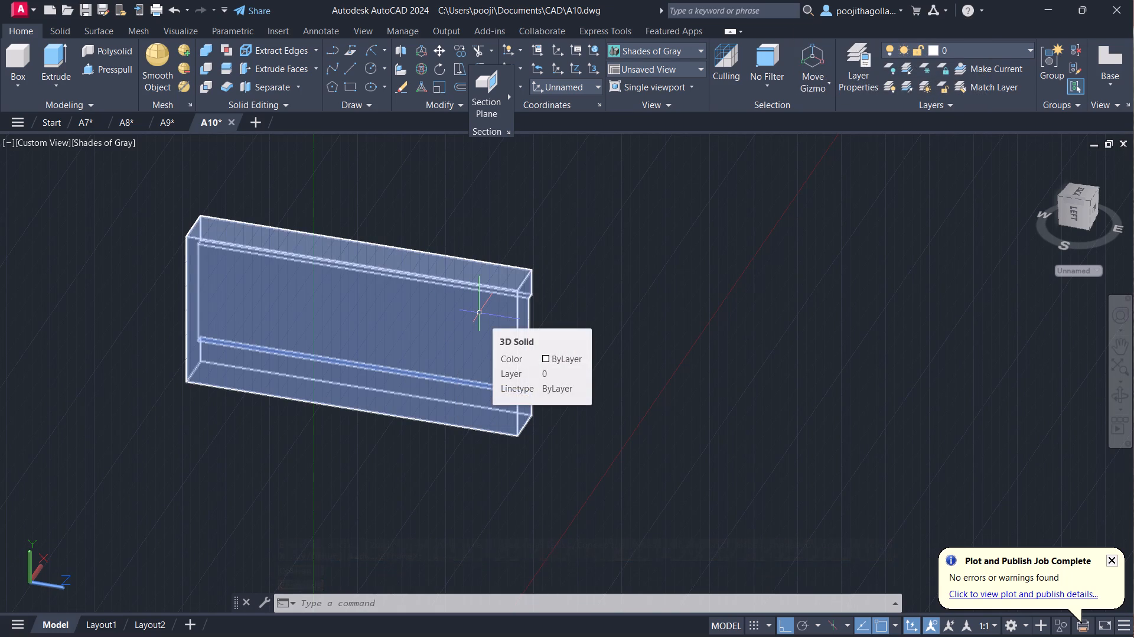
Switch the model to the Top view.
left_click(34, 139)
left_click(77, 180)
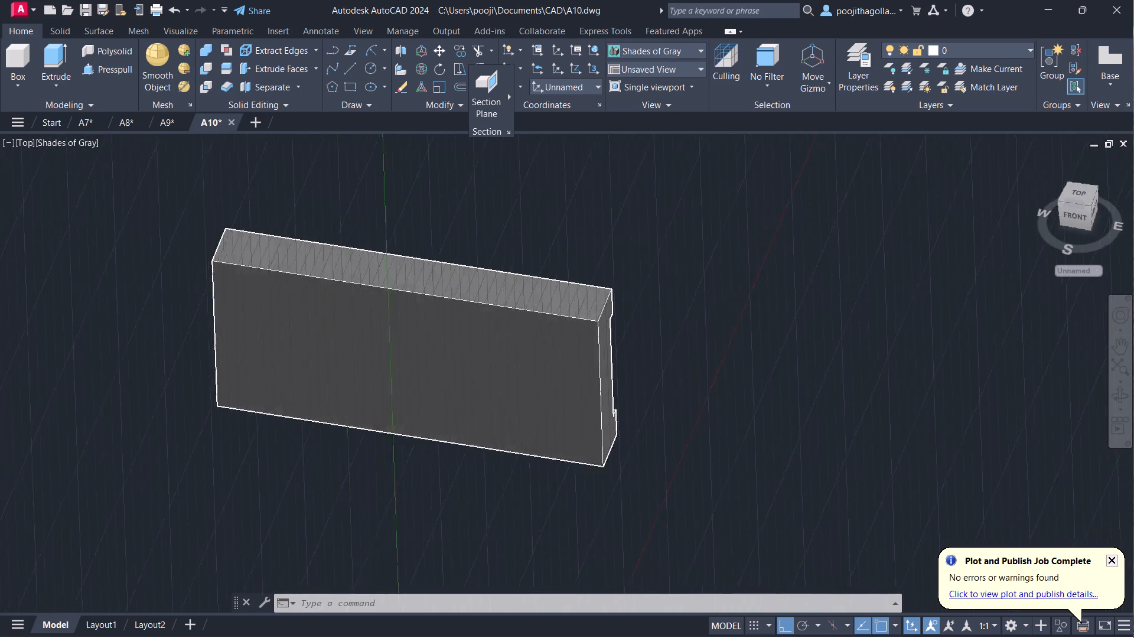
scroll(657, 279, "down", 1)
middle_click_drag(921, 342, 0, 275)
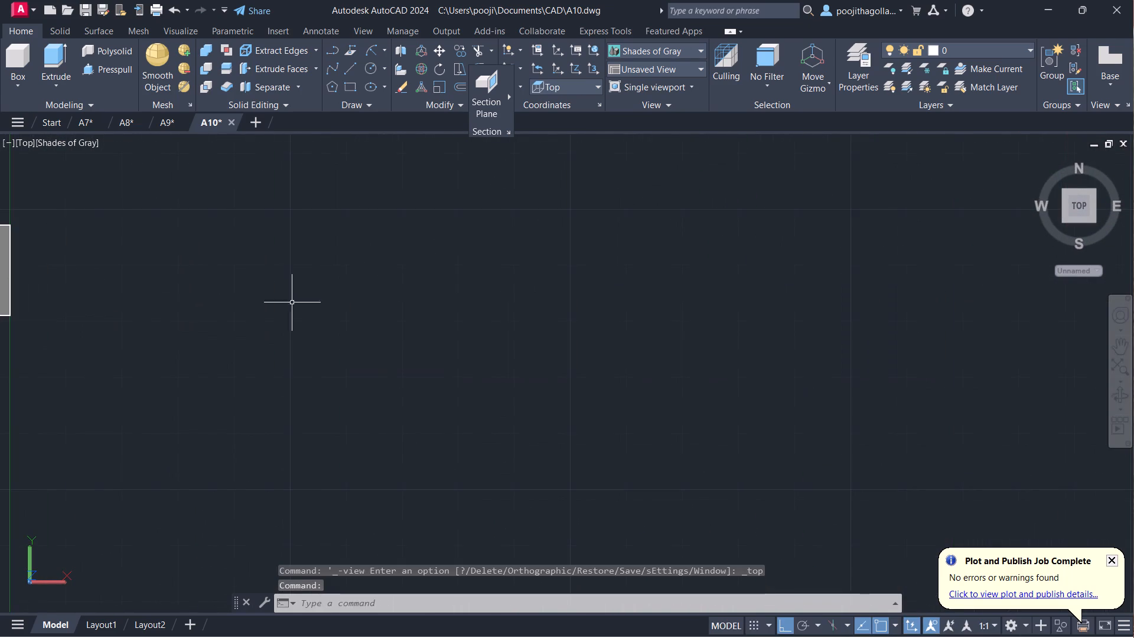
middle_click_drag(591, 307, 490, 310)
key("Escape")
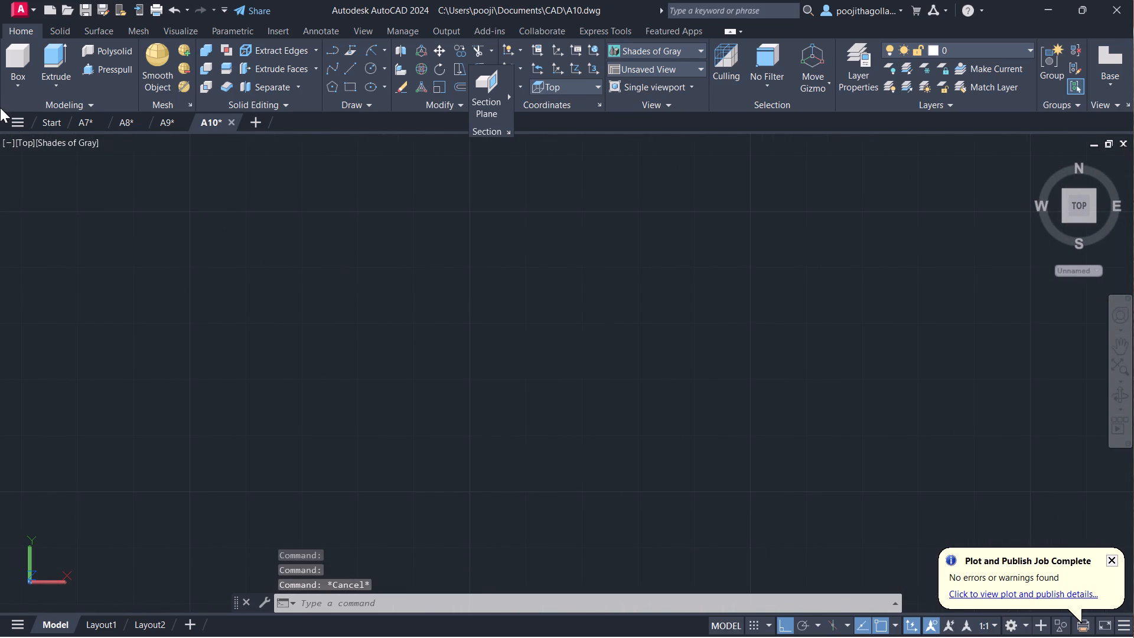
left_click(55, 142)
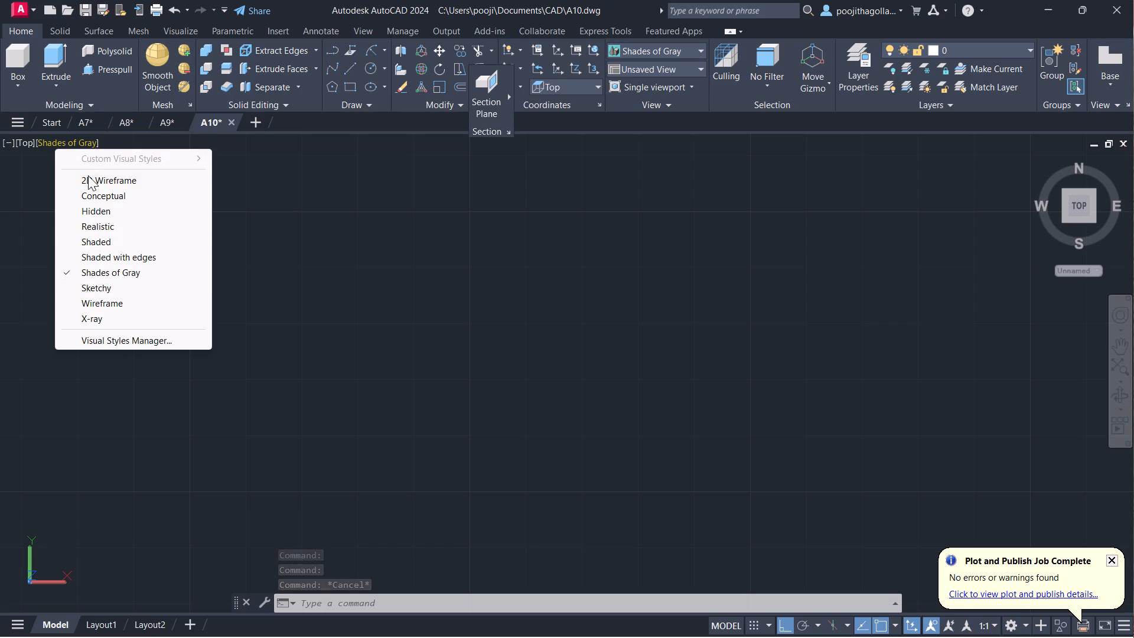
left_click(22, 185)
left_click(27, 145)
left_click(27, 145)
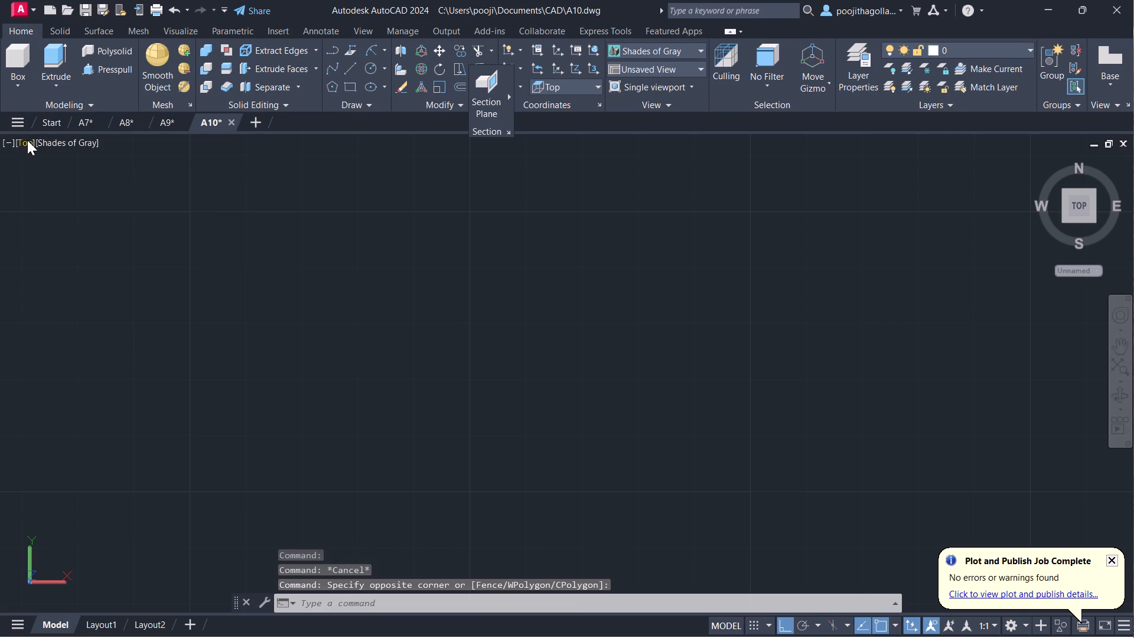
left_click(27, 140)
left_click(65, 175)
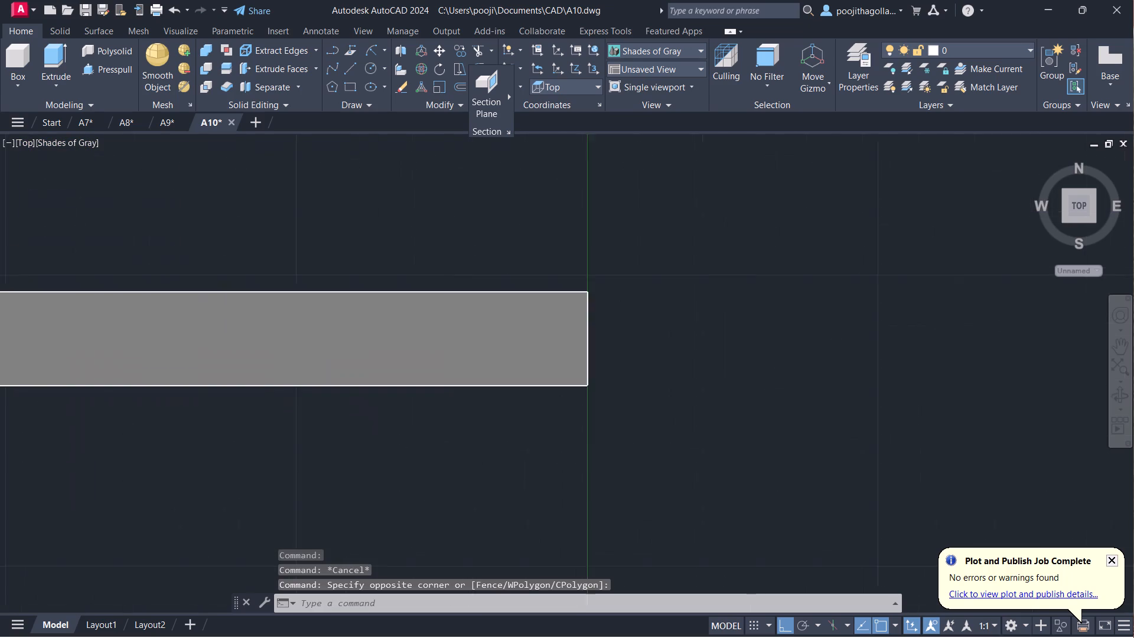
Set the visual style to 2D Wireframe.
left_click(54, 145)
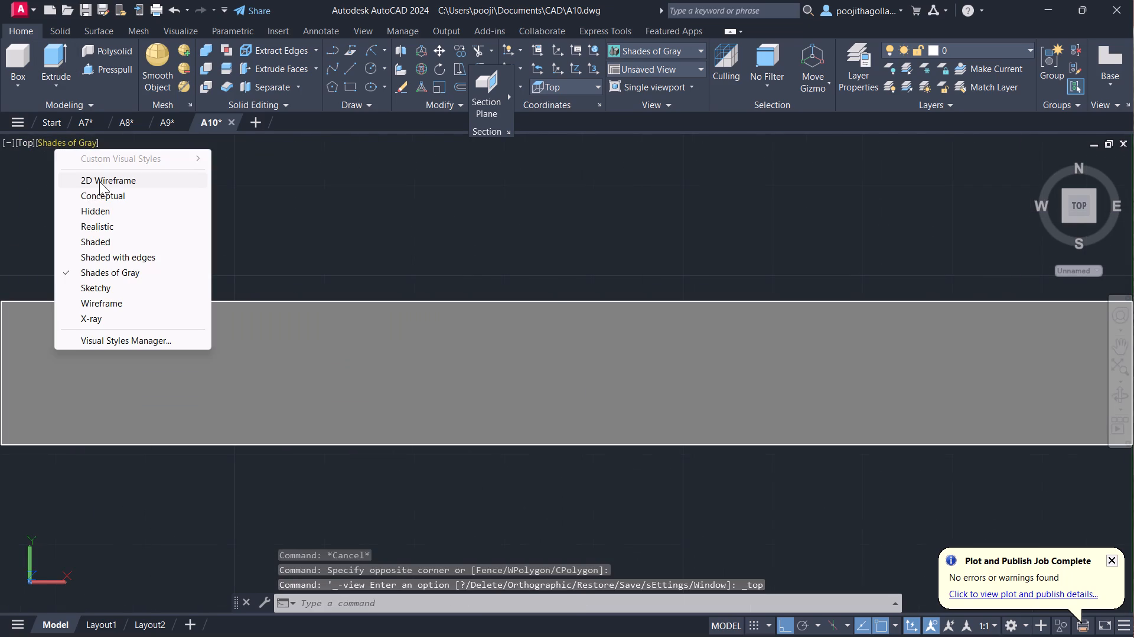
left_click(99, 181)
Draw two concentric circles with radii 18 and 6 in empty space away from the extruded block.
scroll(257, 223, "down", 4)
middle_click_drag(548, 285, 138, 299)
scroll(270, 266, "up", 2)
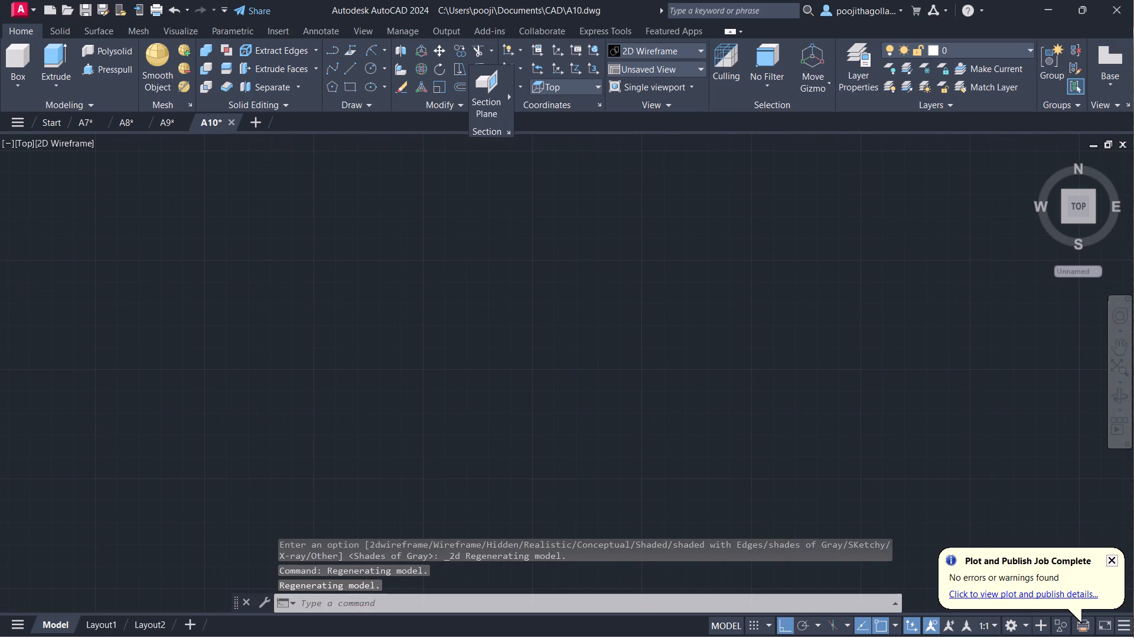
key("c")
key("Return")
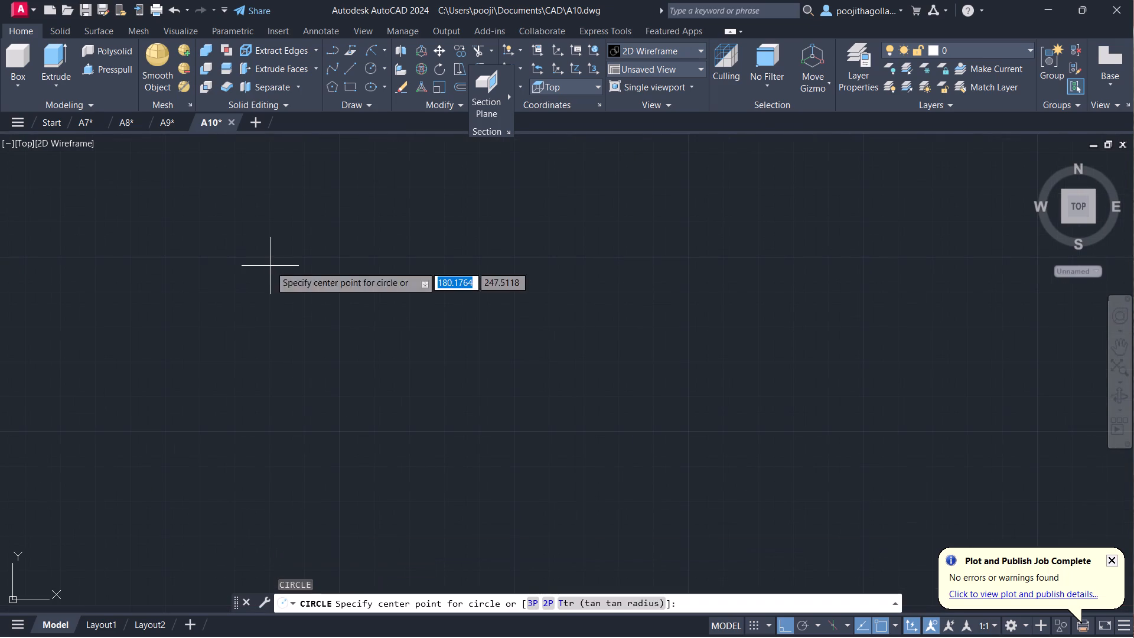
left_click(442, 367)
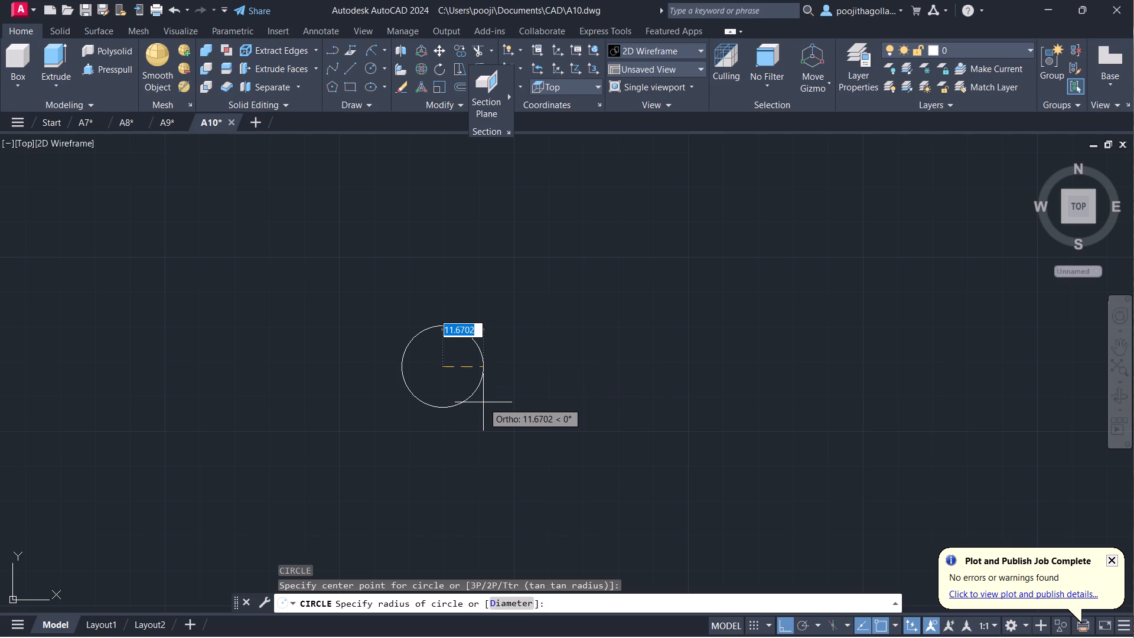
type("18")
key("Return")
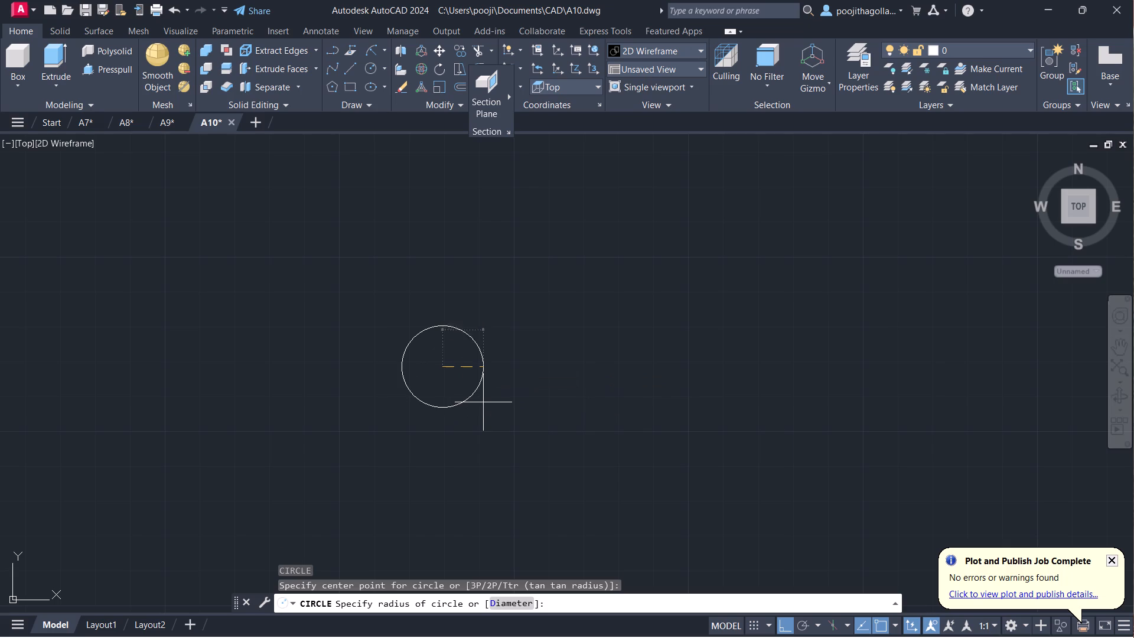
key("c")
key("Return")
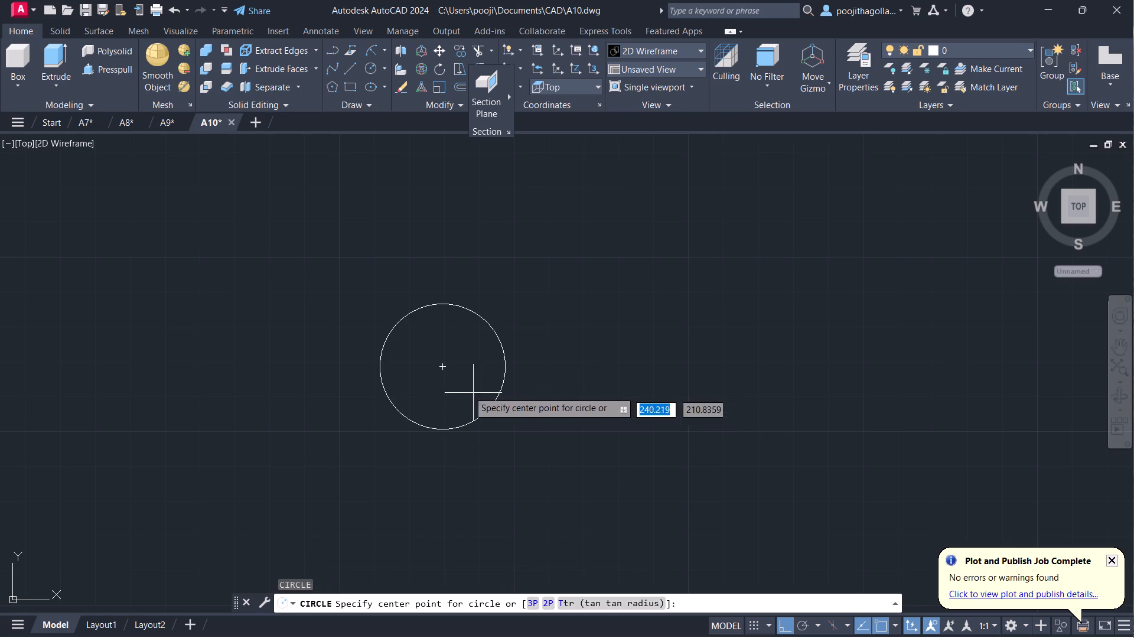
left_click(442, 367)
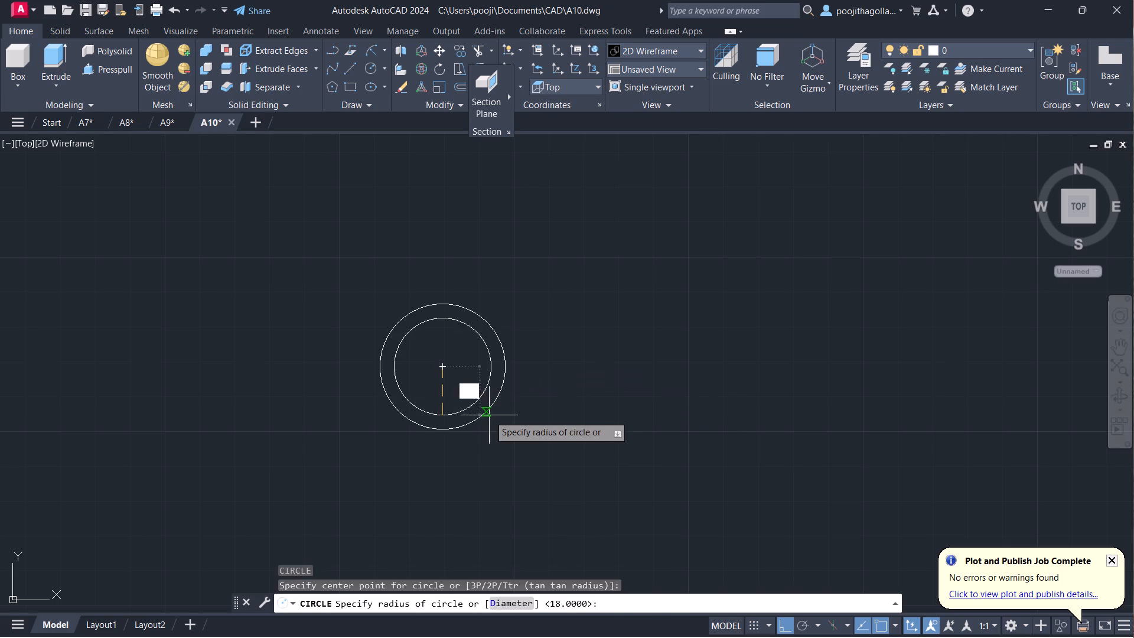
key("6")
key("Return")
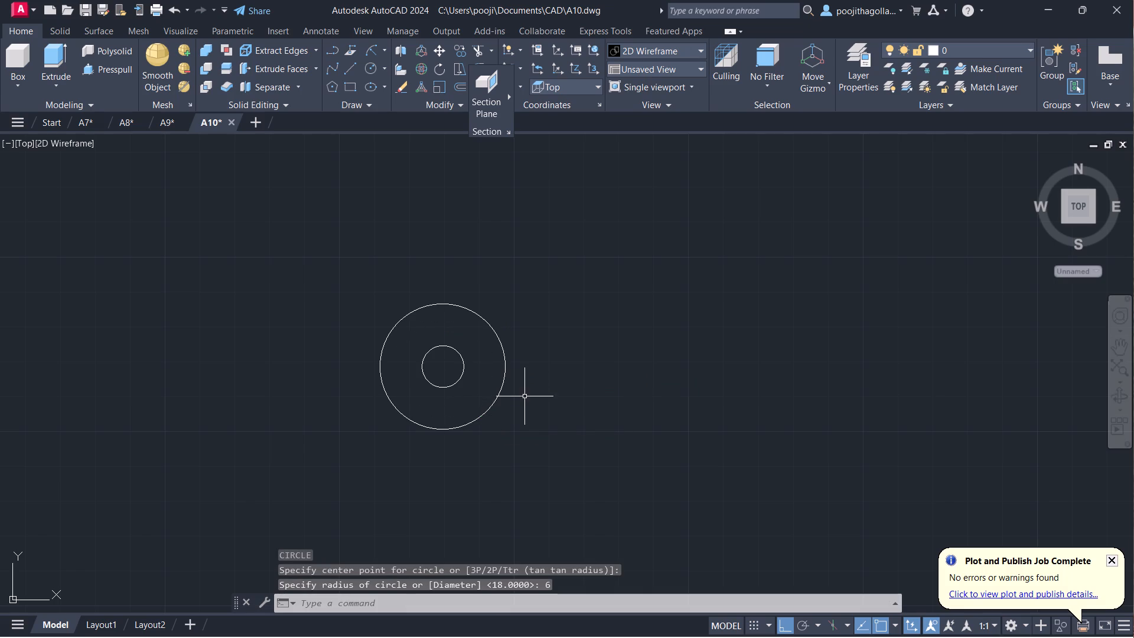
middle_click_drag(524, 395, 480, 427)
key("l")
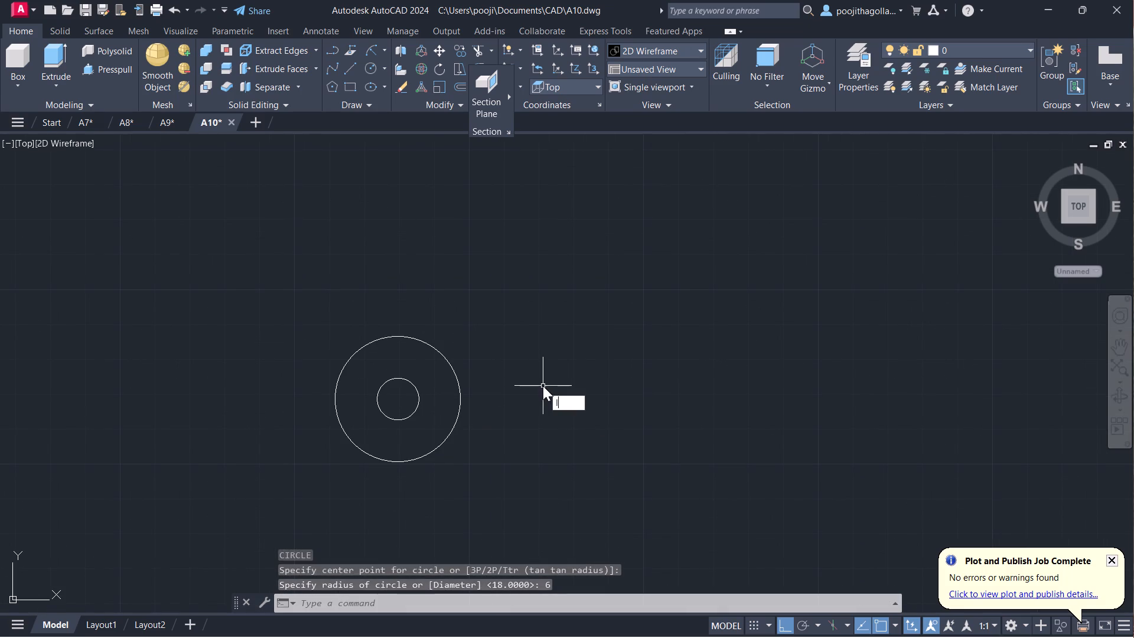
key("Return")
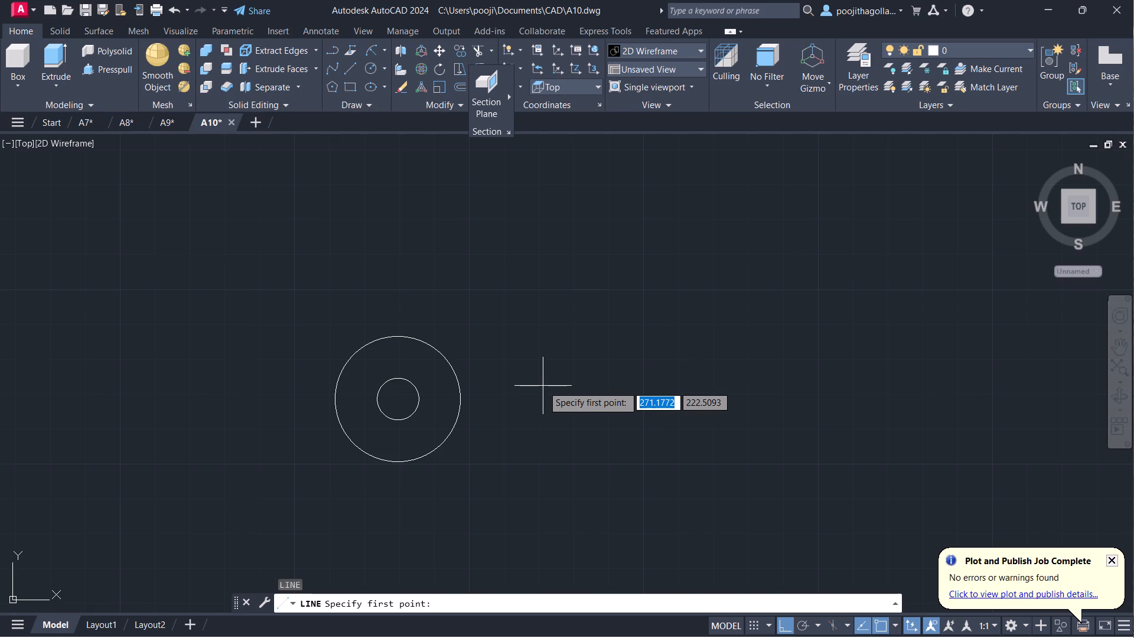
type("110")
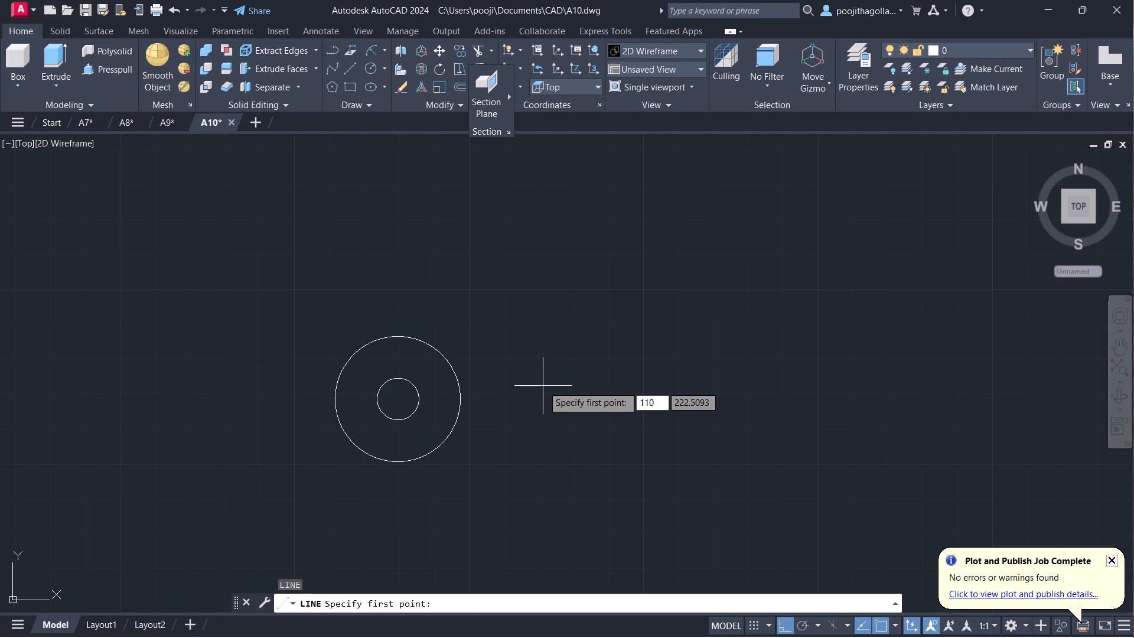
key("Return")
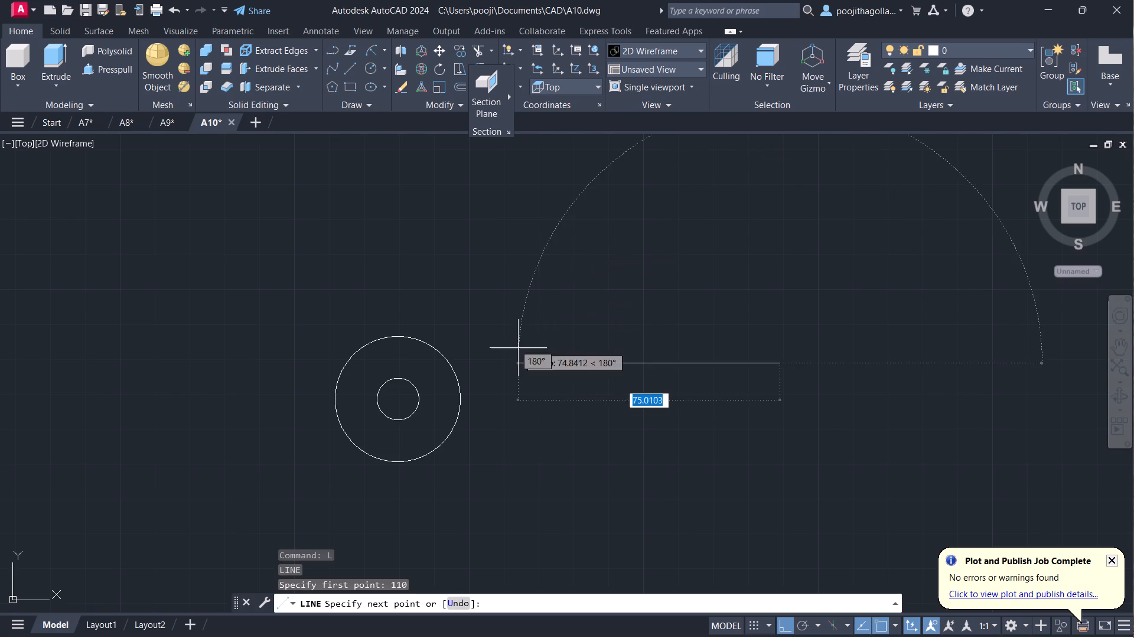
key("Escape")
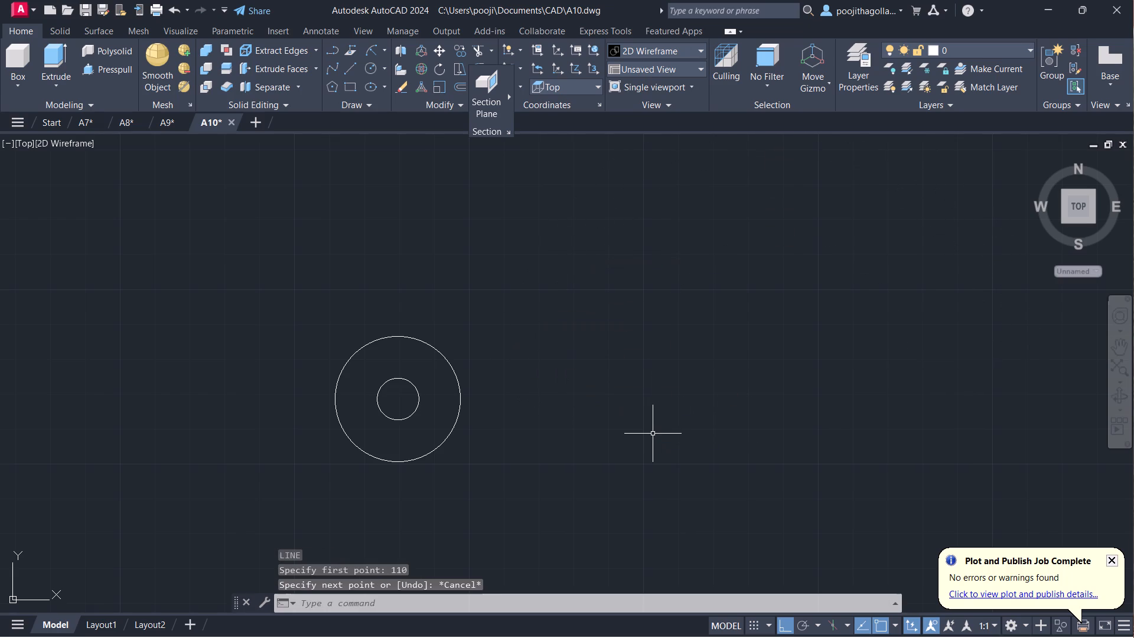
Draw a horizontal line 110 long from the concentric circles' centre in the positive X direction.
key("l")
key("Return")
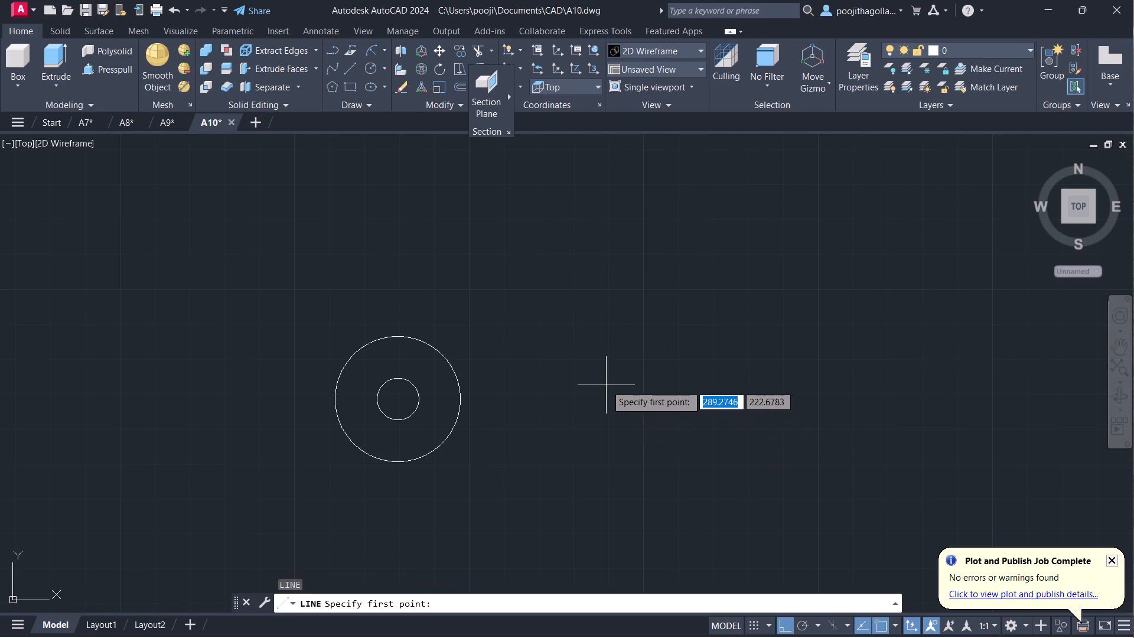
left_click(400, 403)
type("110")
key("Return")
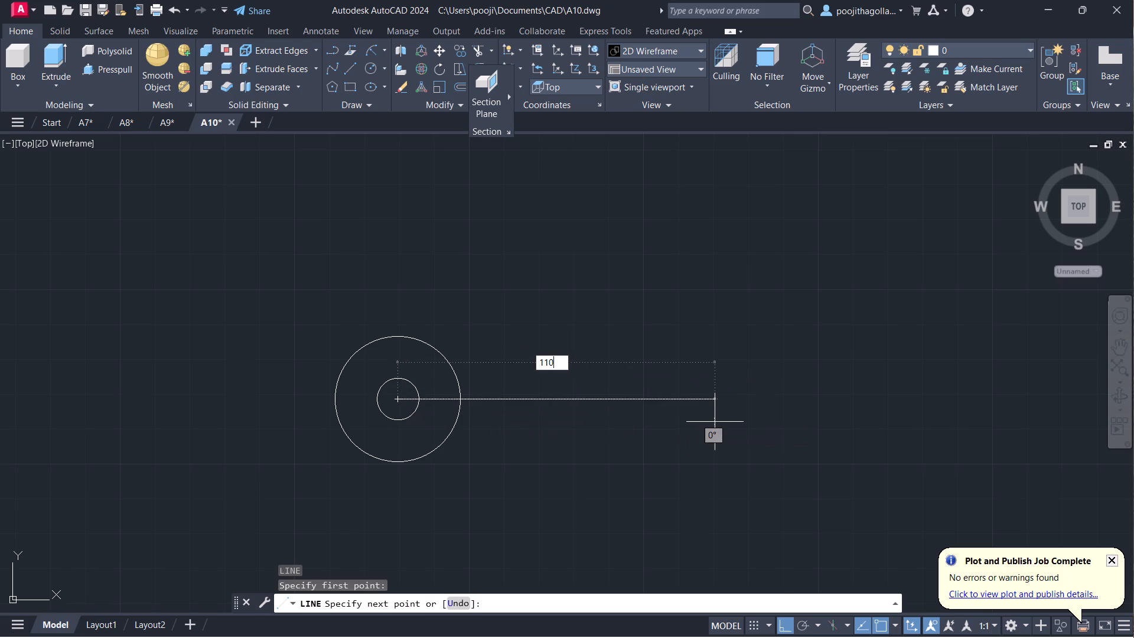
middle_click_drag(709, 502, 696, 432)
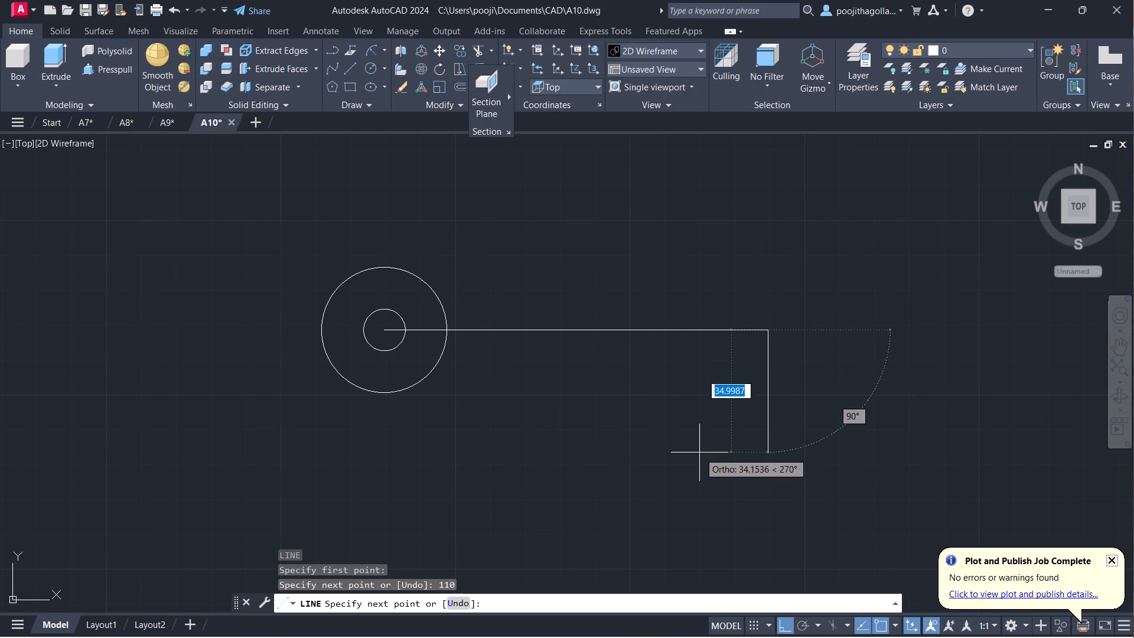
middle_click_drag(699, 453, 673, 397)
middle_click_drag(679, 390, 686, 418)
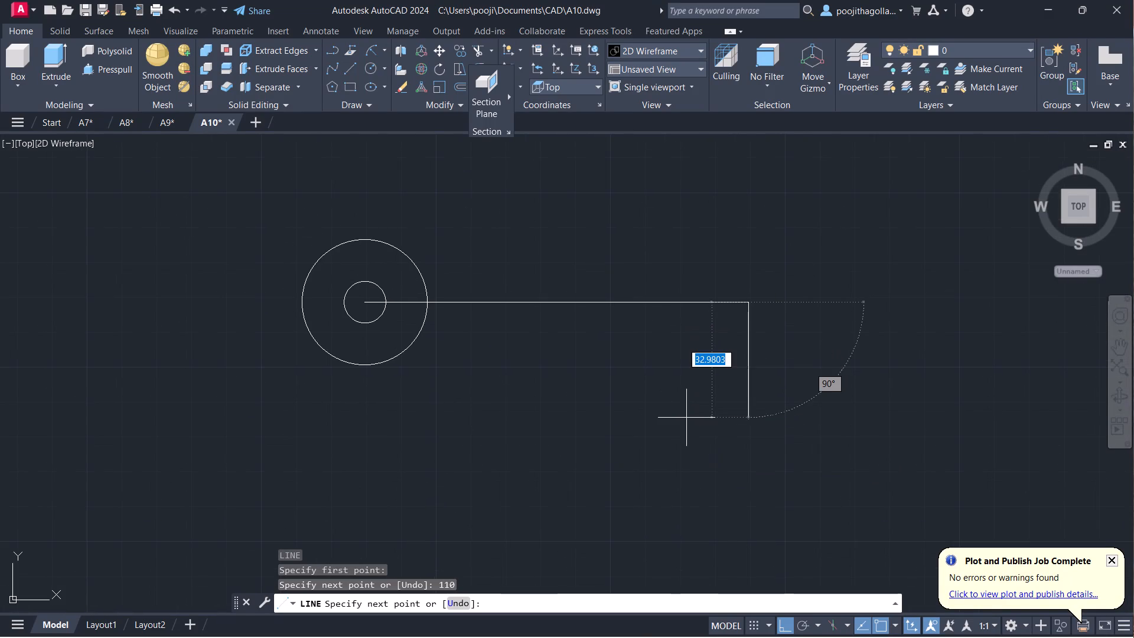
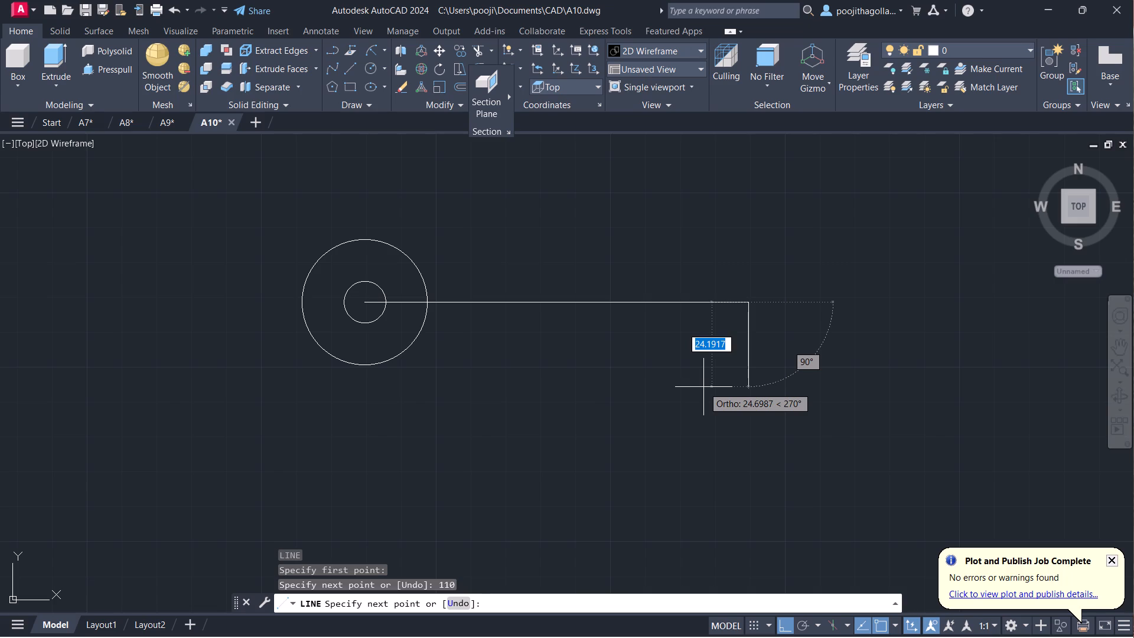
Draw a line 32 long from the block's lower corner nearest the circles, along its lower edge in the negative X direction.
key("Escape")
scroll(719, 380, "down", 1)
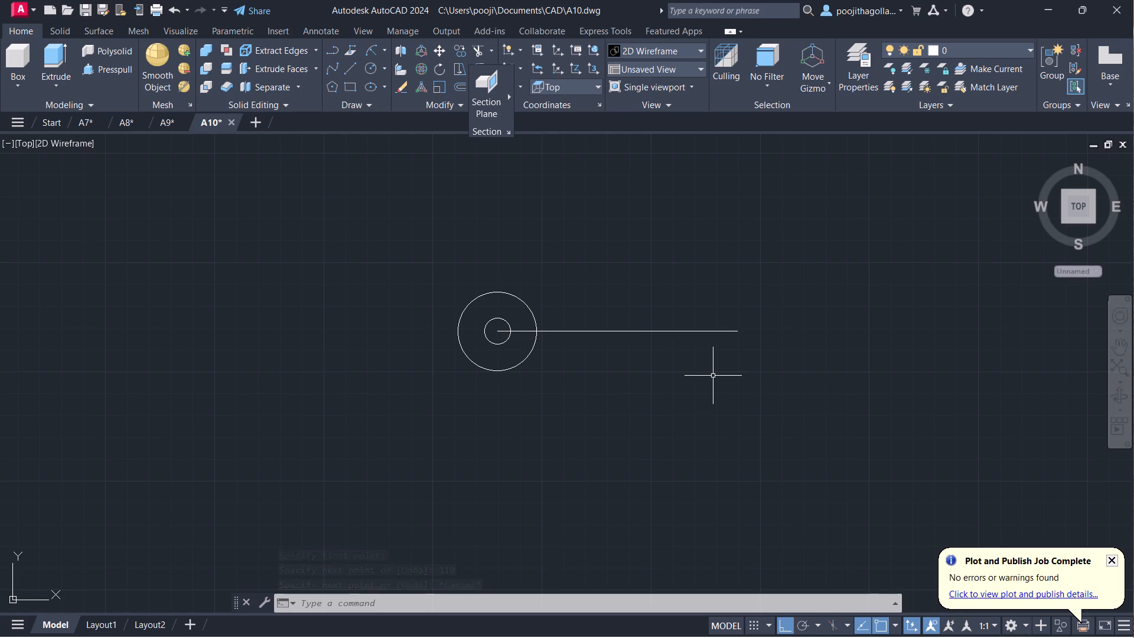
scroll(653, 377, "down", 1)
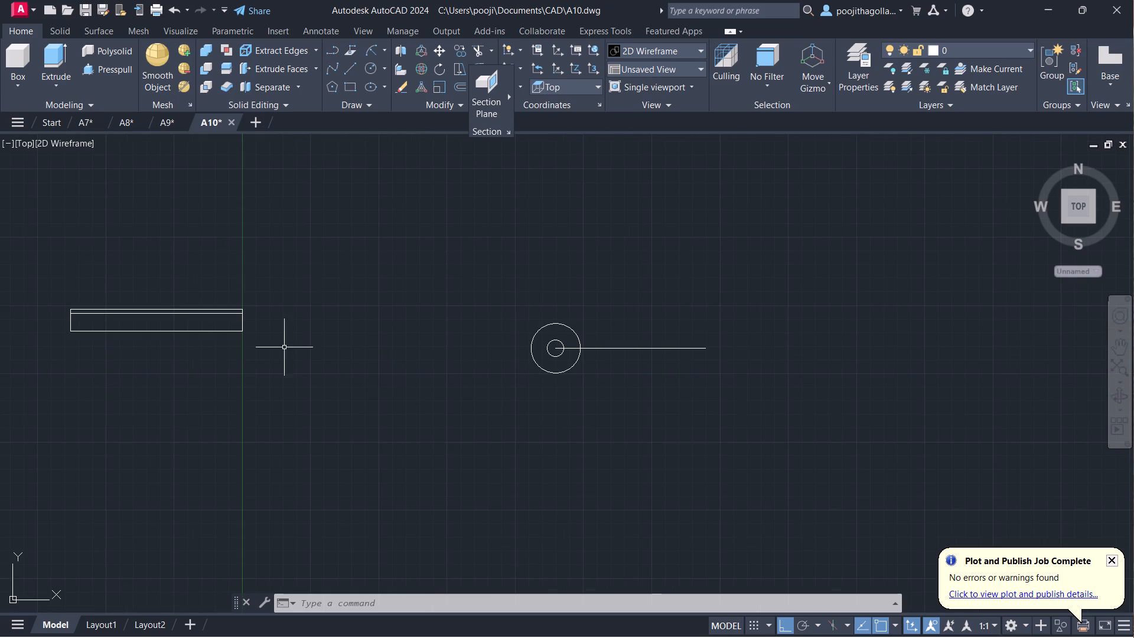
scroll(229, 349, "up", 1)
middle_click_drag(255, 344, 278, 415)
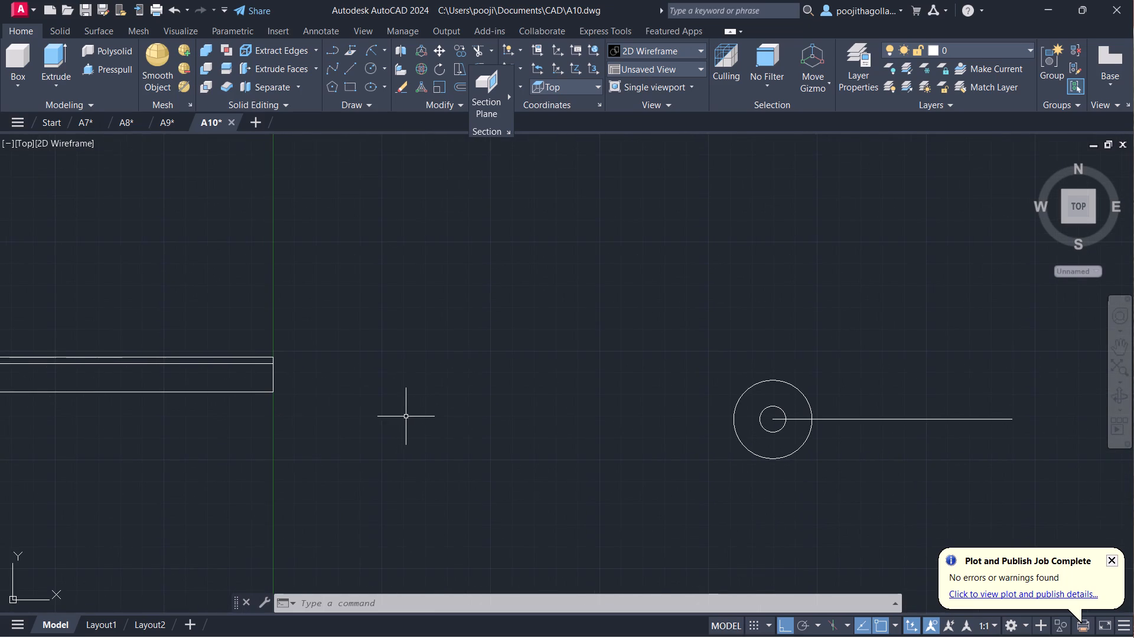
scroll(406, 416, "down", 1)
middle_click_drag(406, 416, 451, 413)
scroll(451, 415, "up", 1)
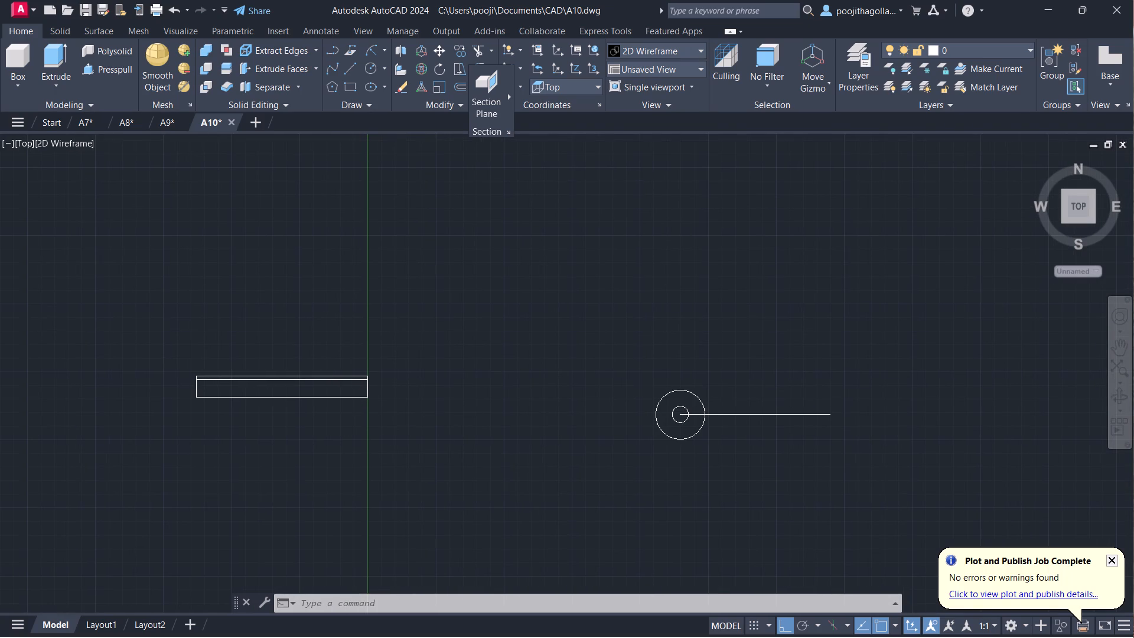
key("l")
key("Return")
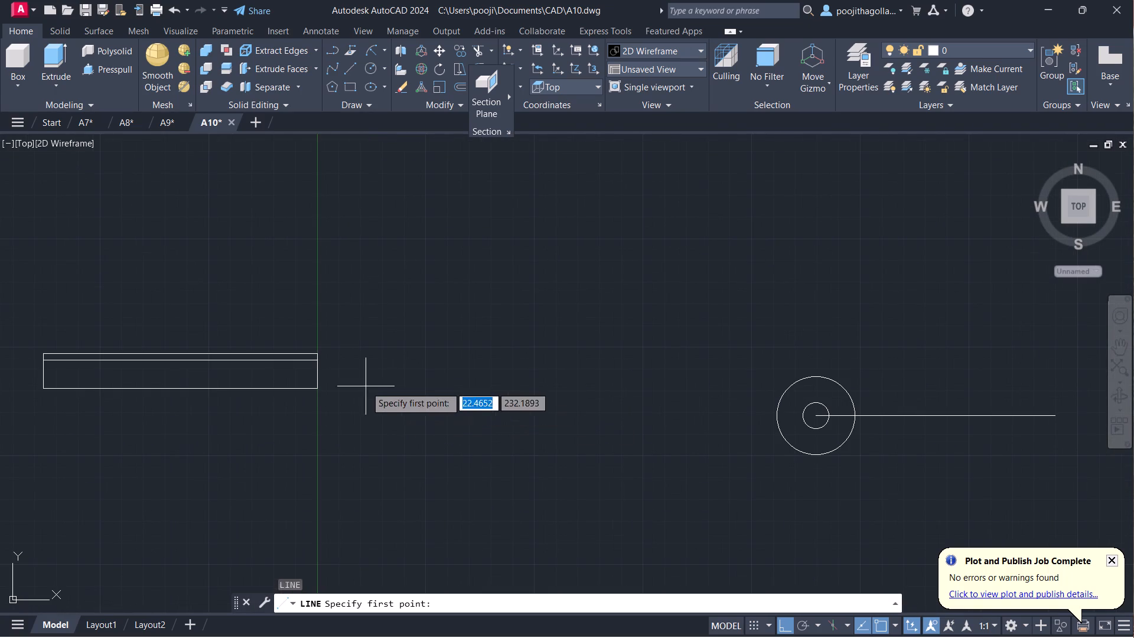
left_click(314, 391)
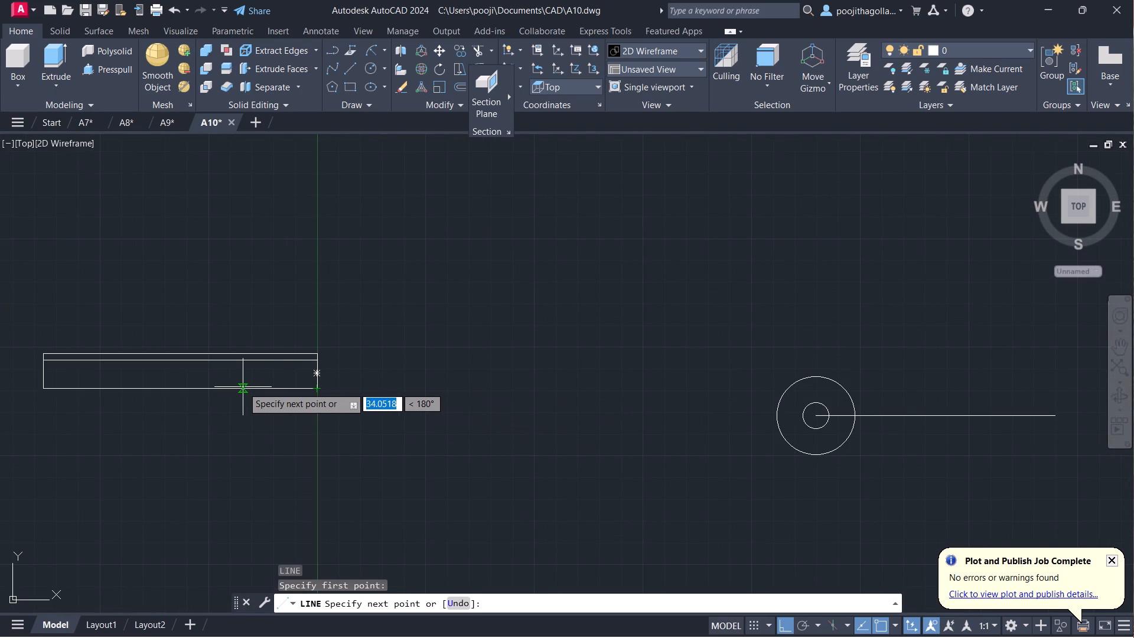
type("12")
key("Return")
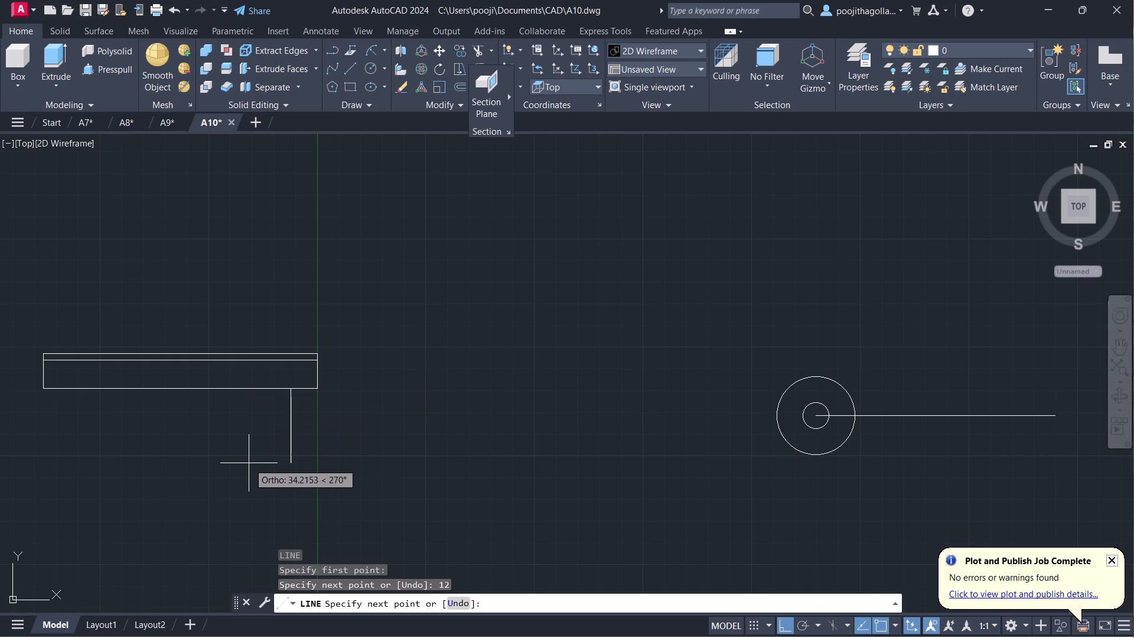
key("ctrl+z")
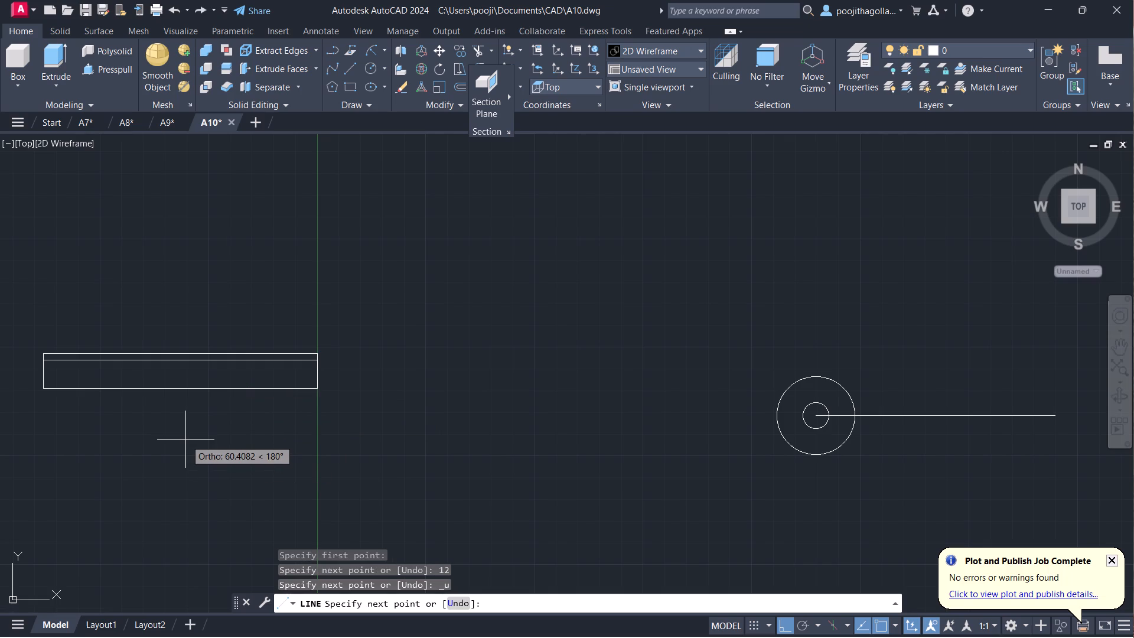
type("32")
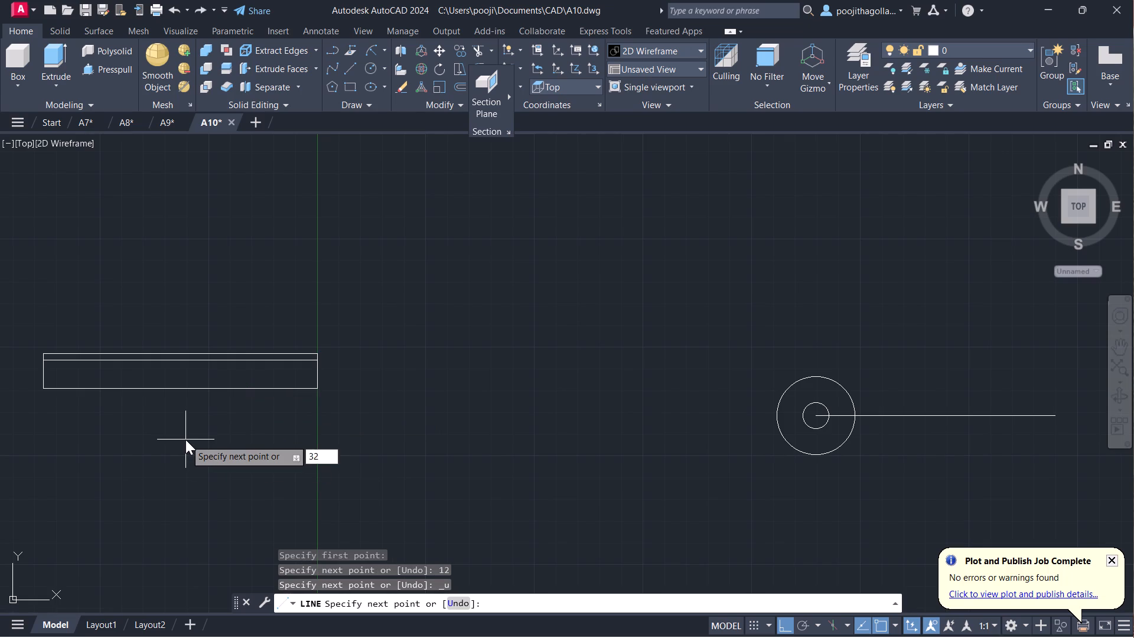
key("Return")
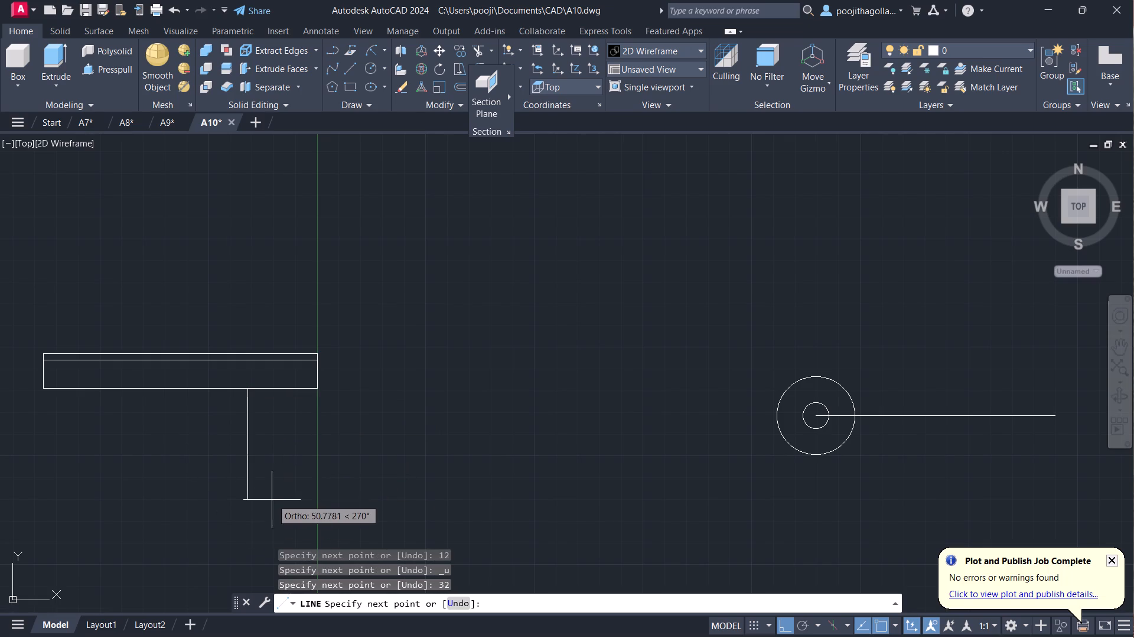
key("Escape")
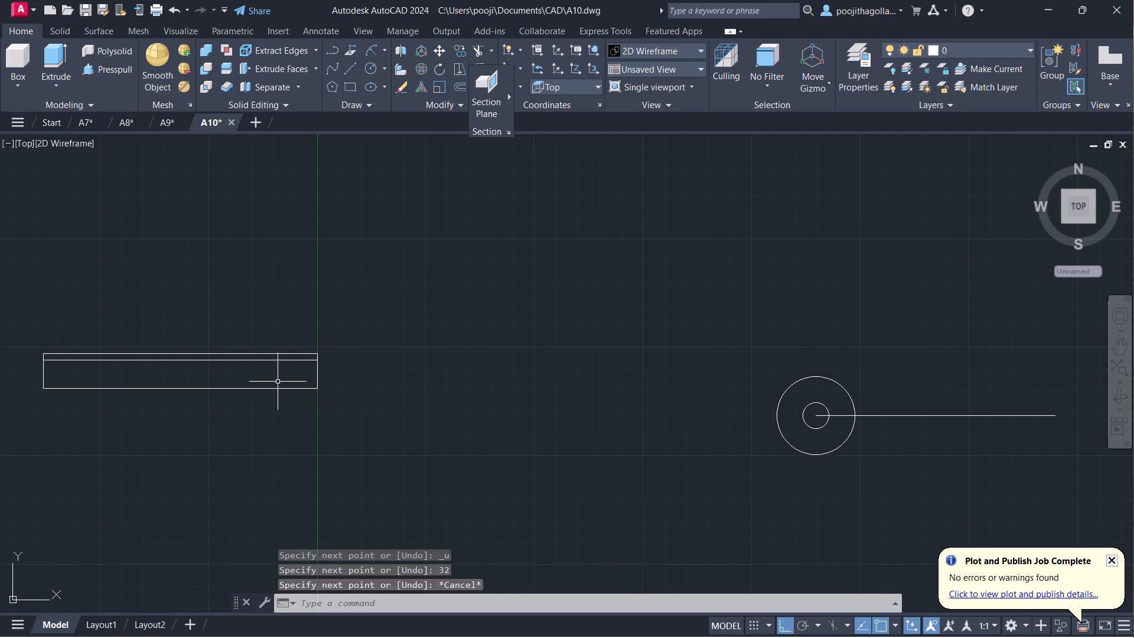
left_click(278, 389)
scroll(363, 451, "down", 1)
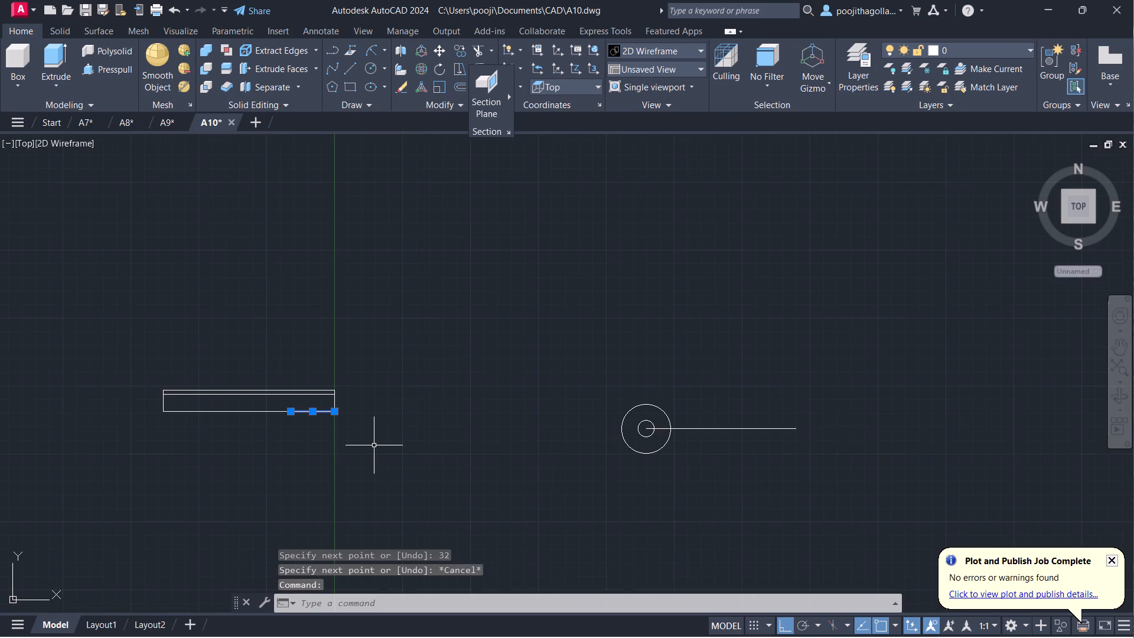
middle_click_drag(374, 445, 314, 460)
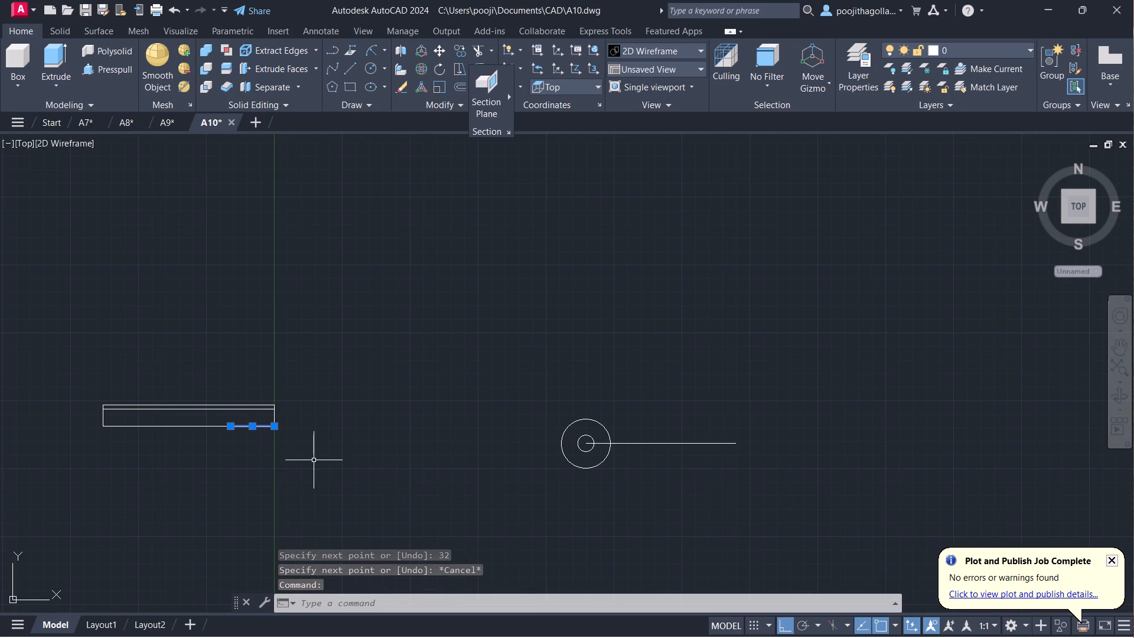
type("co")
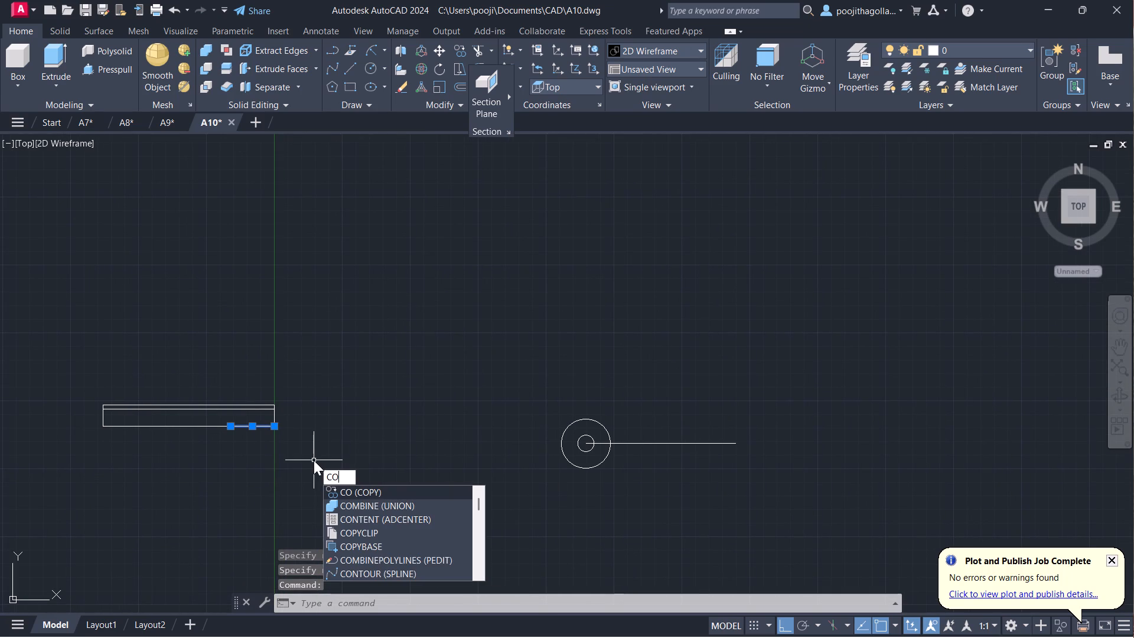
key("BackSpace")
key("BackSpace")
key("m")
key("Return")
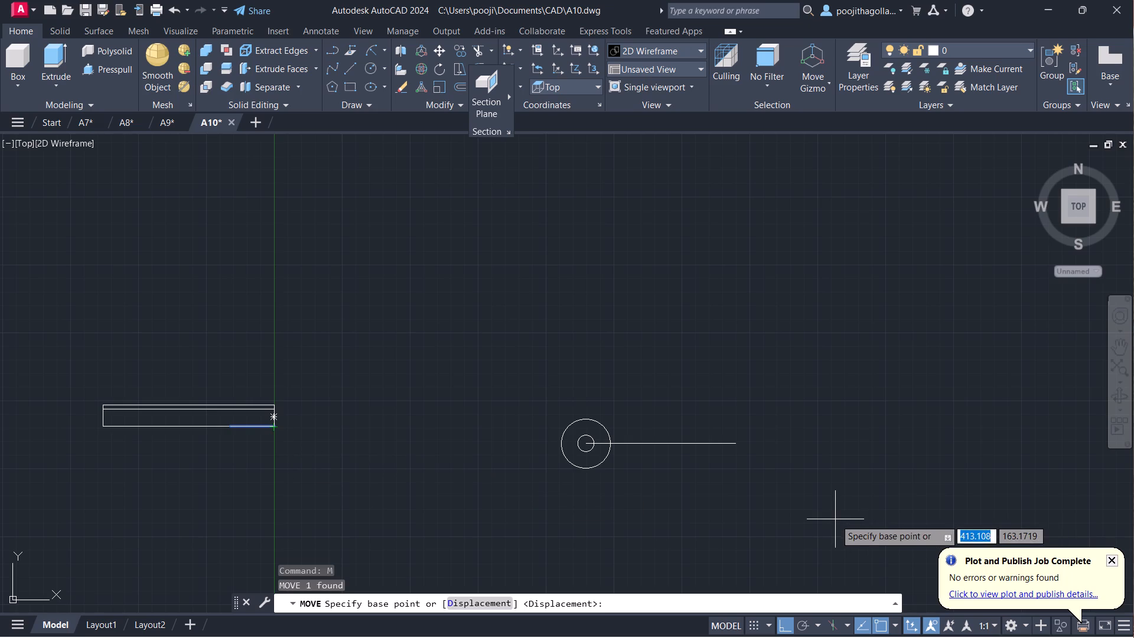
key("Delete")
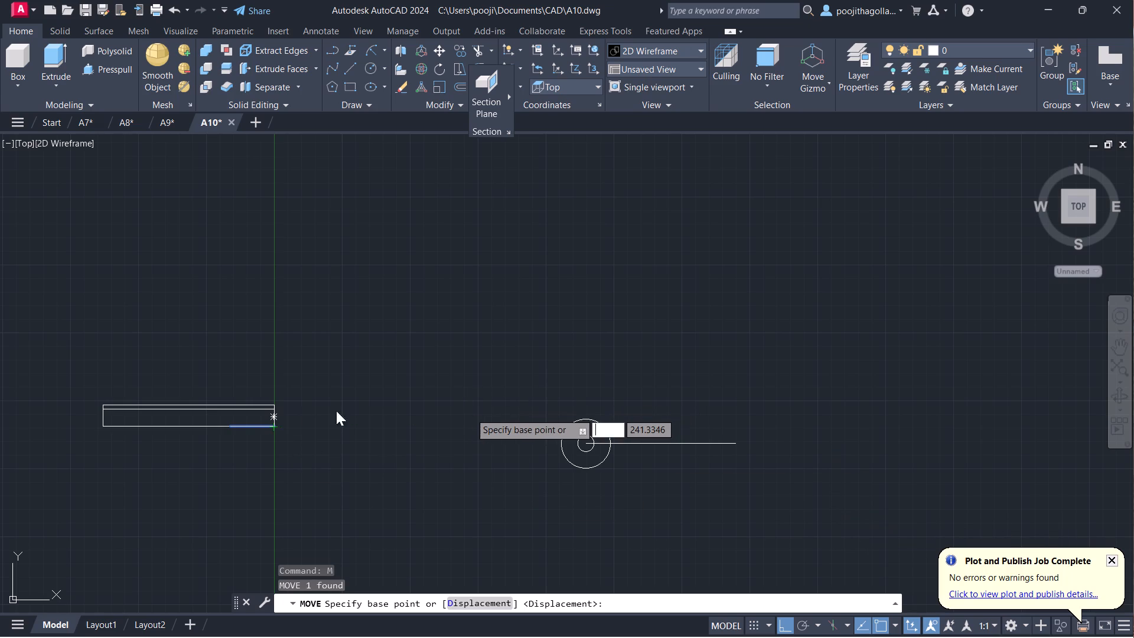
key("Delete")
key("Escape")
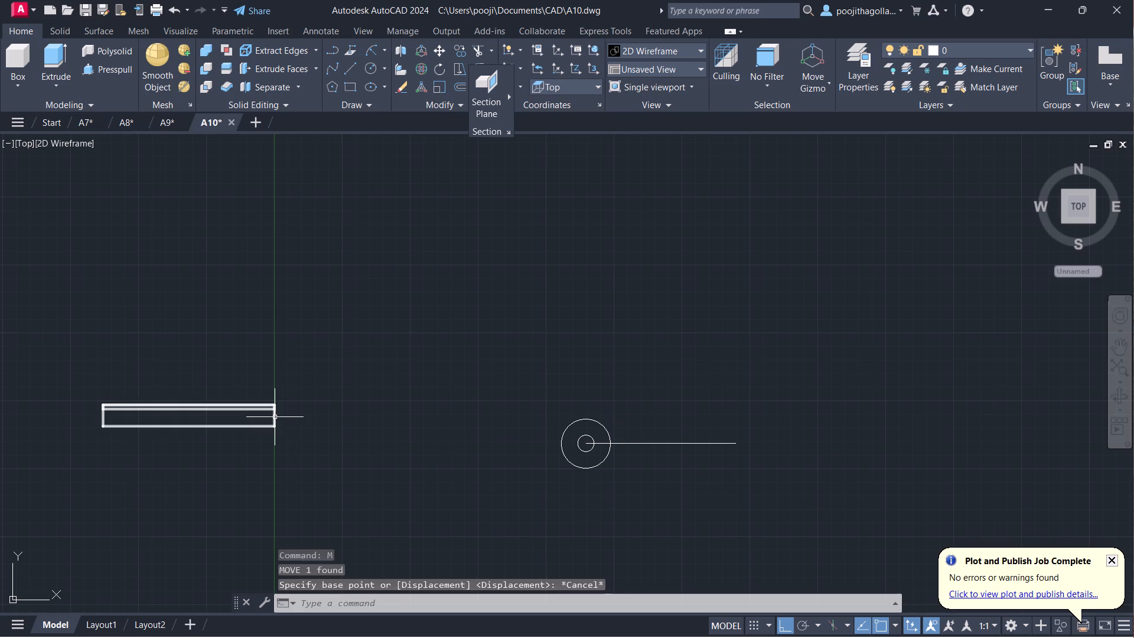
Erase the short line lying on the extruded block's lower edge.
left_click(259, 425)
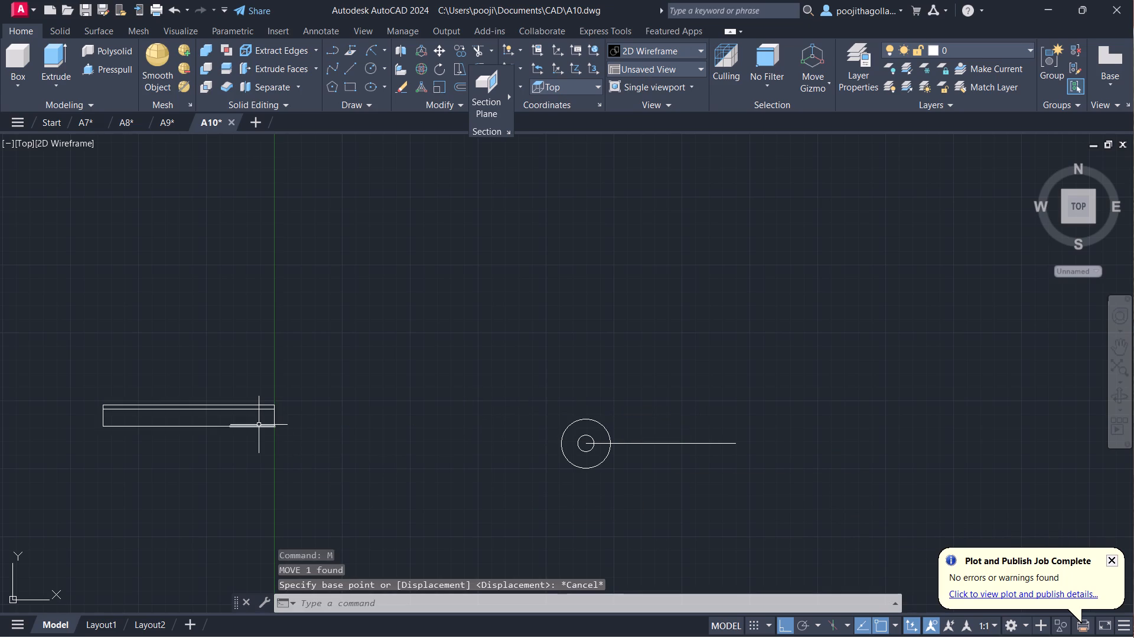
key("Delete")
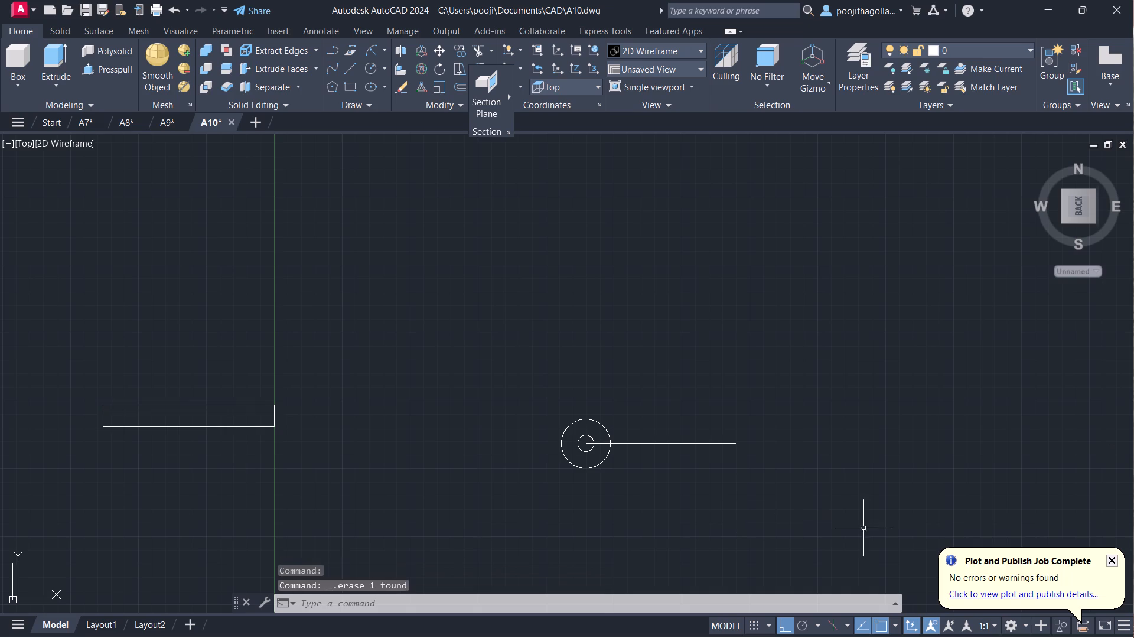
Draw a line 31 long in the negative Y direction from the horizontal line's free end, continuing to the outer circle's bottom quadrant.
scroll(737, 476, "up", 1)
middle_click_drag(739, 469, 643, 448)
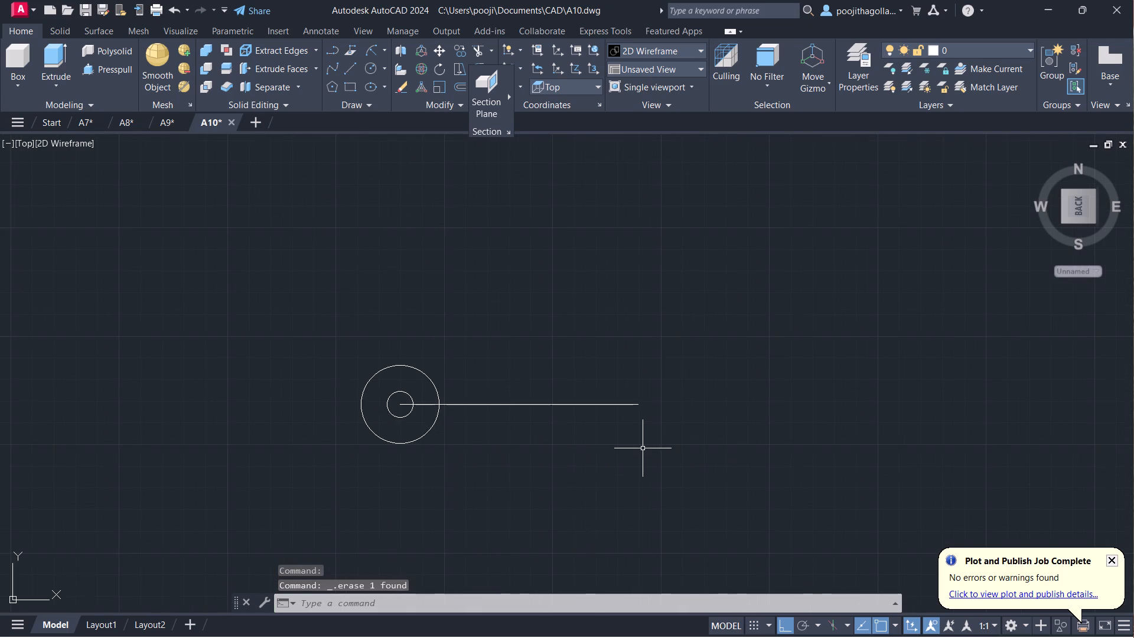
key("l")
key("Return")
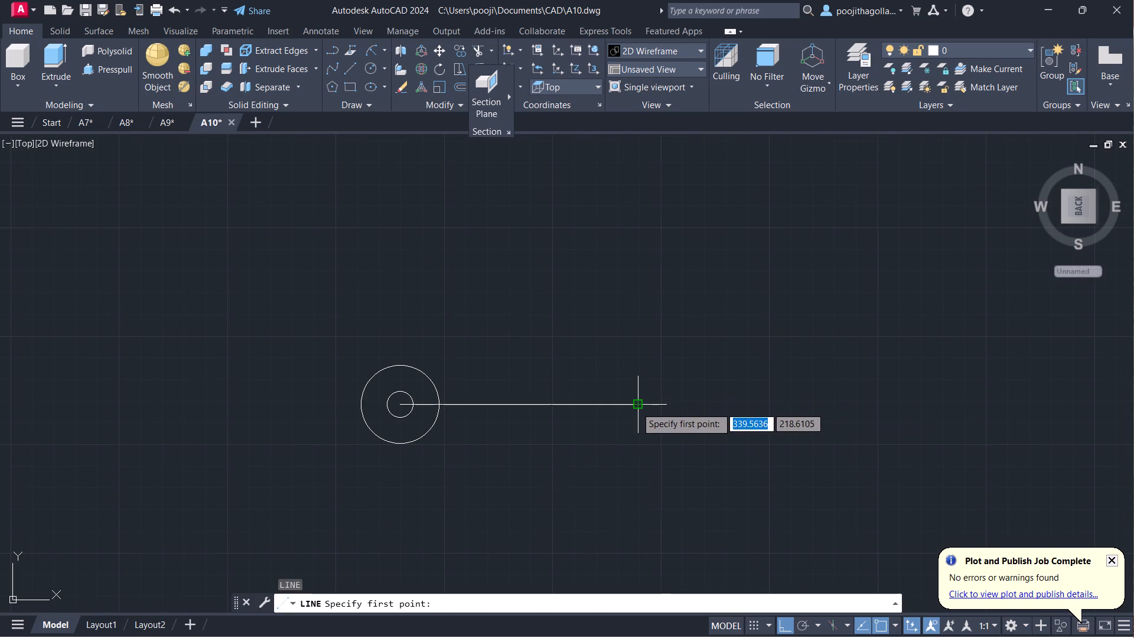
left_click(636, 407)
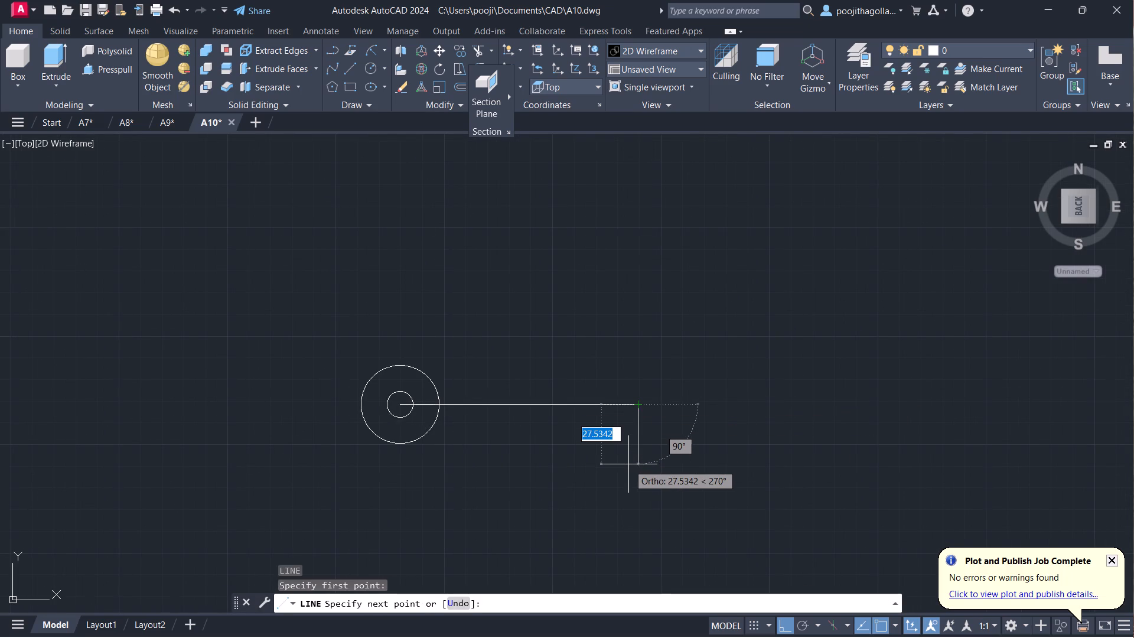
type("31")
key("Return")
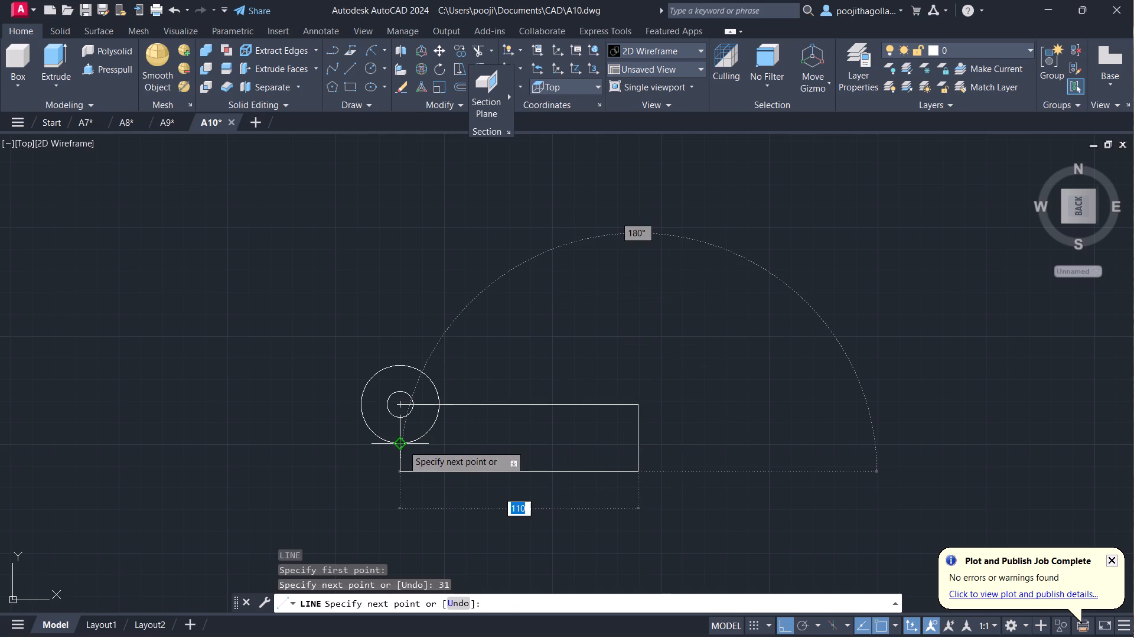
left_click(403, 445)
key("Escape")
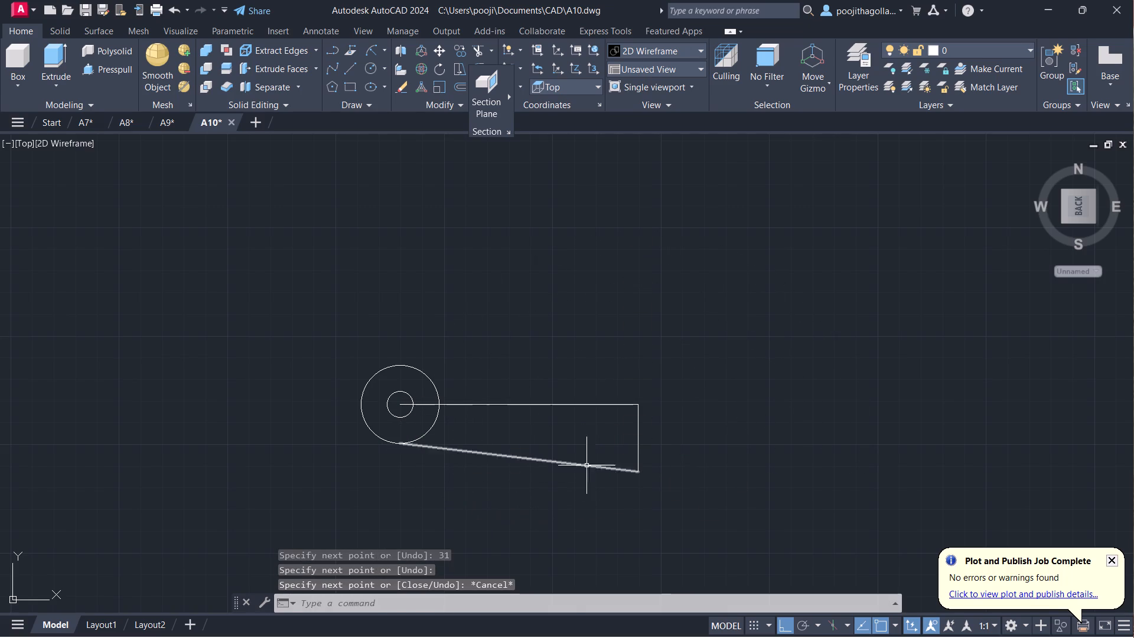
Mirror the vertical and sloped lines about the horizontal centre line, keeping the source objects.
left_click(618, 437)
left_click(529, 511)
left_click(658, 433)
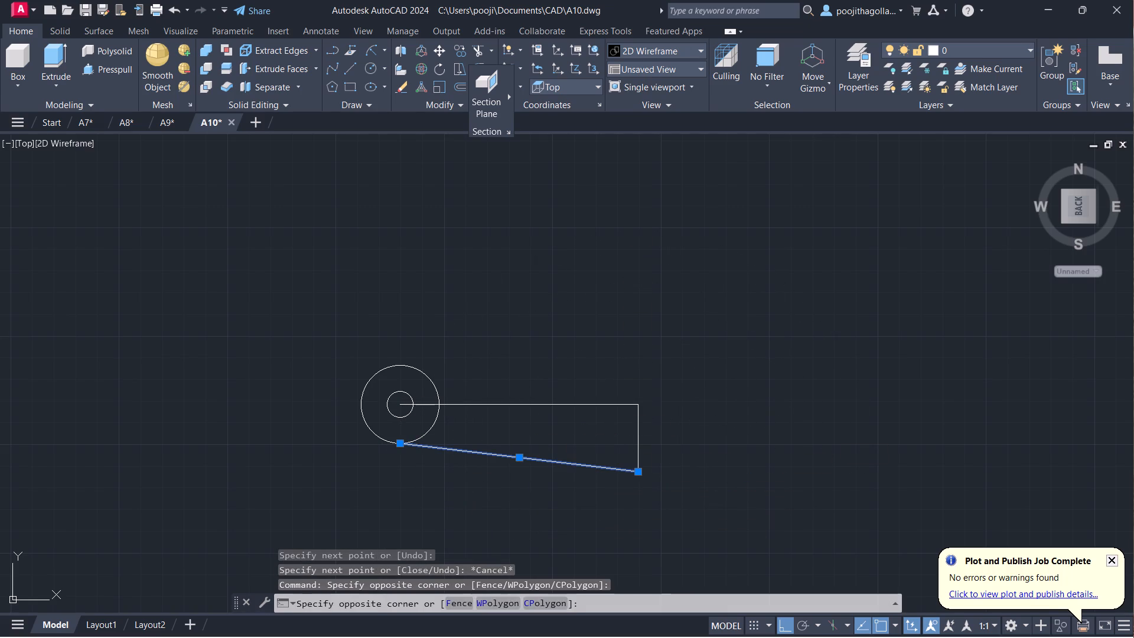
left_click(617, 449)
type("mi")
key("Return")
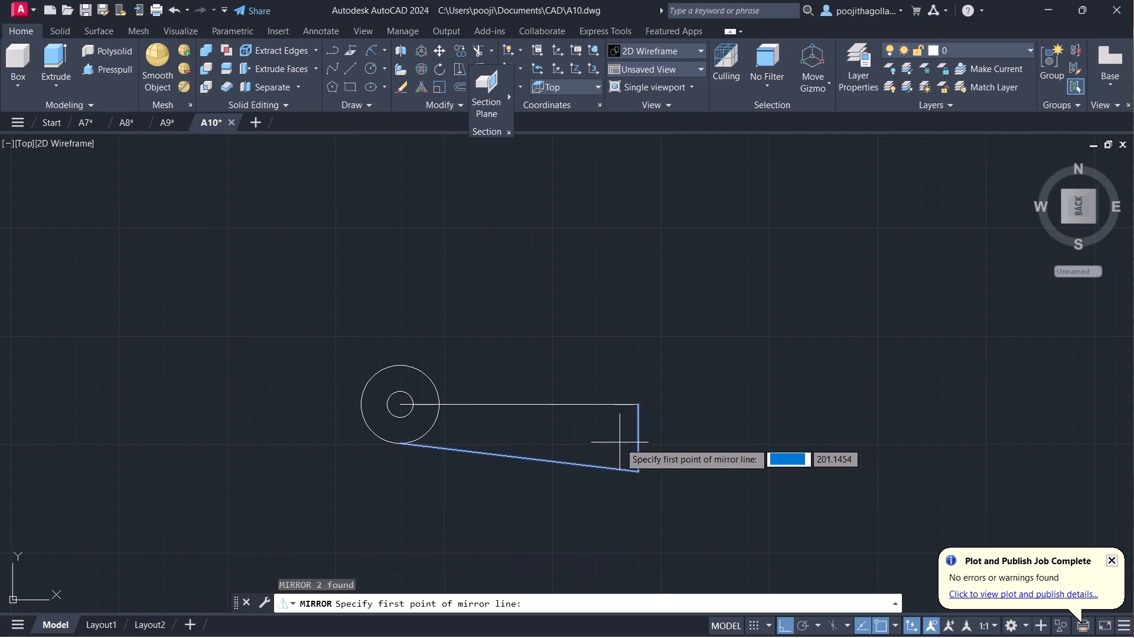
left_click(638, 403)
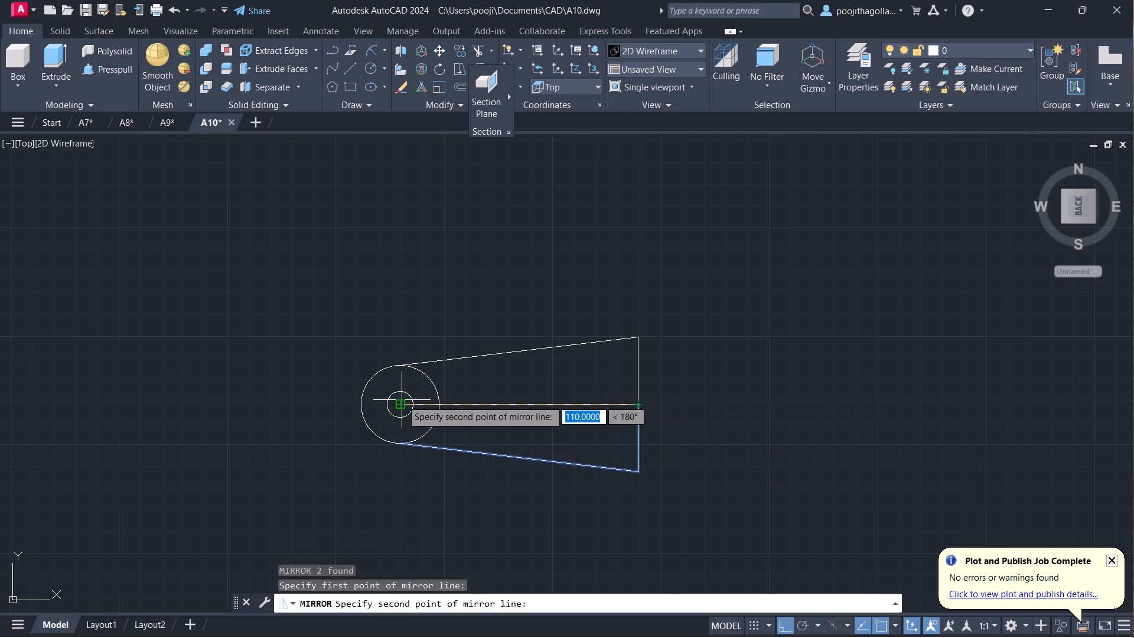
left_click(401, 404)
left_click_drag(436, 461, 401, 404)
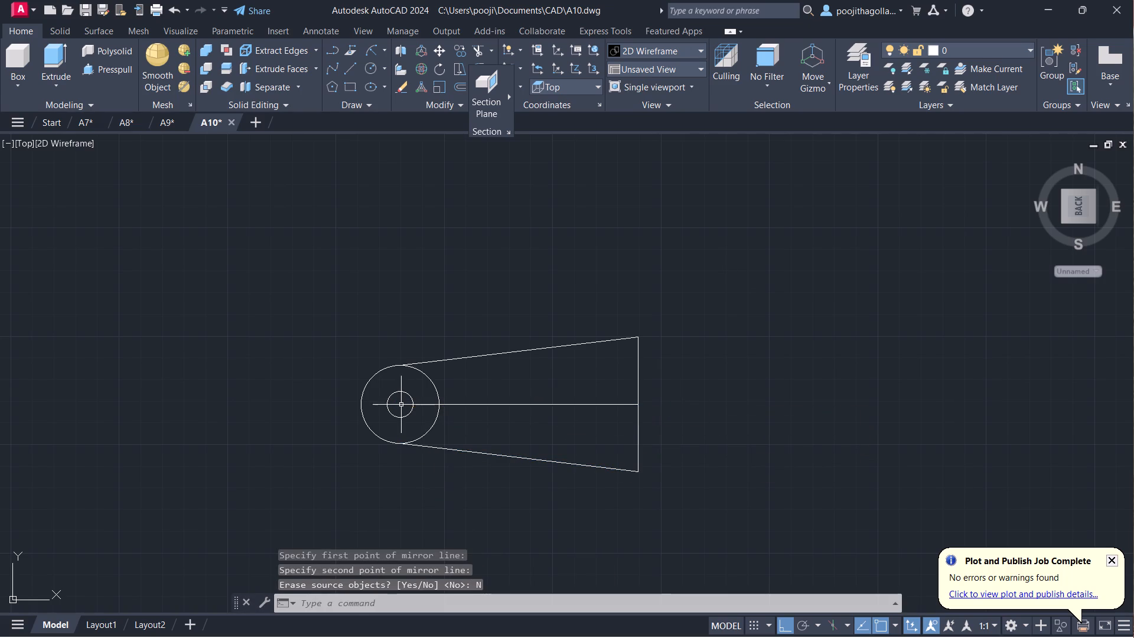
Erase the horizontal centre line inside the tapered profile.
left_click(581, 395)
left_click(561, 417)
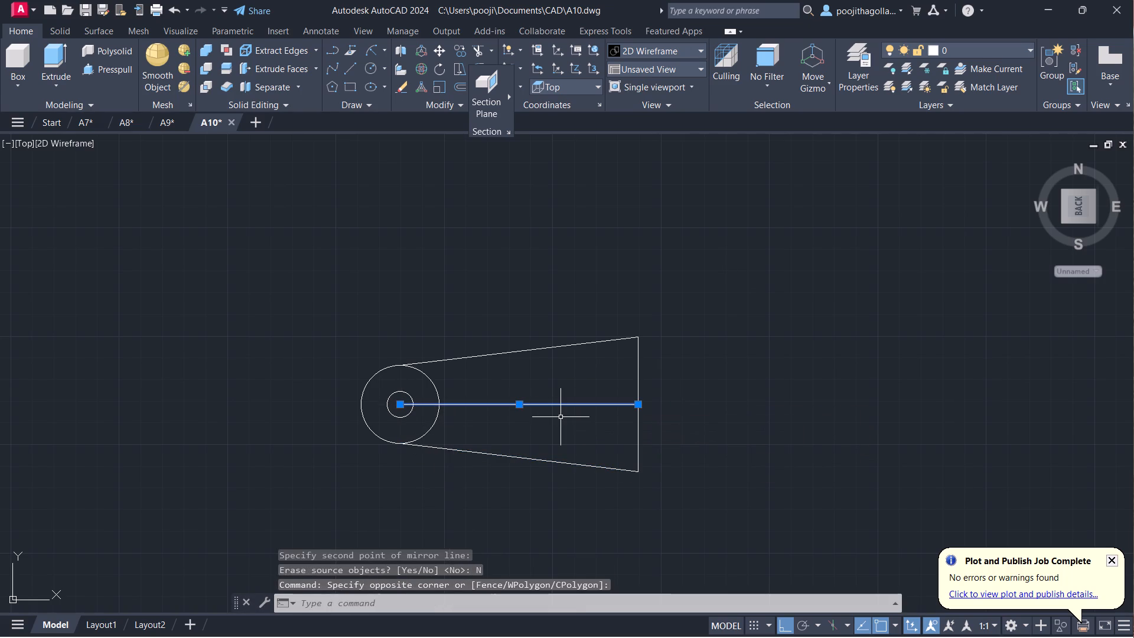
key("Delete")
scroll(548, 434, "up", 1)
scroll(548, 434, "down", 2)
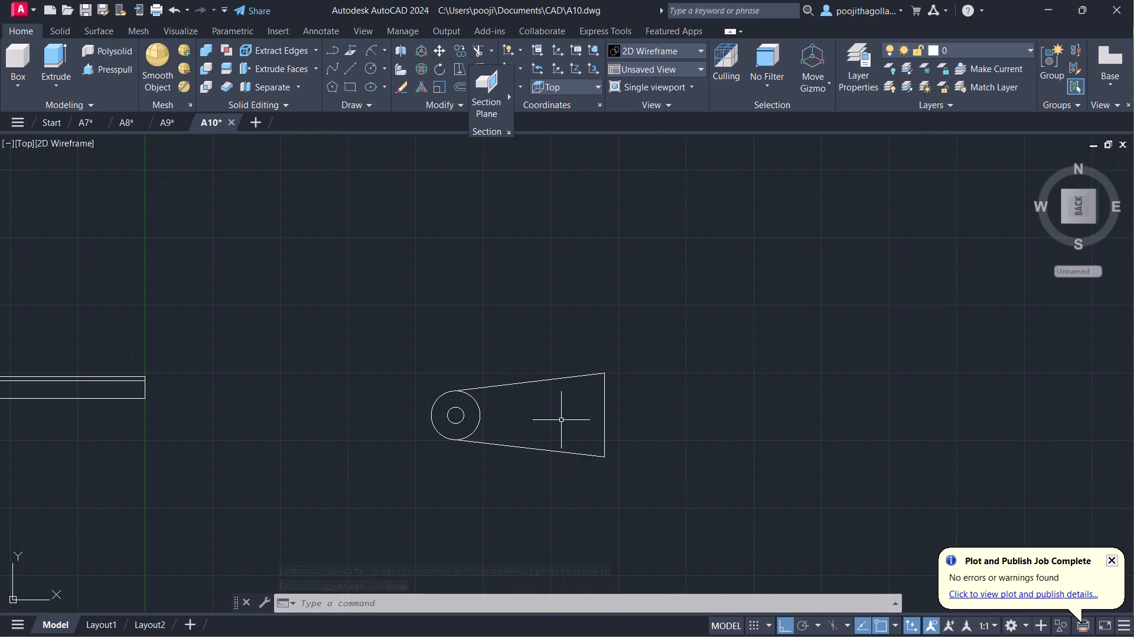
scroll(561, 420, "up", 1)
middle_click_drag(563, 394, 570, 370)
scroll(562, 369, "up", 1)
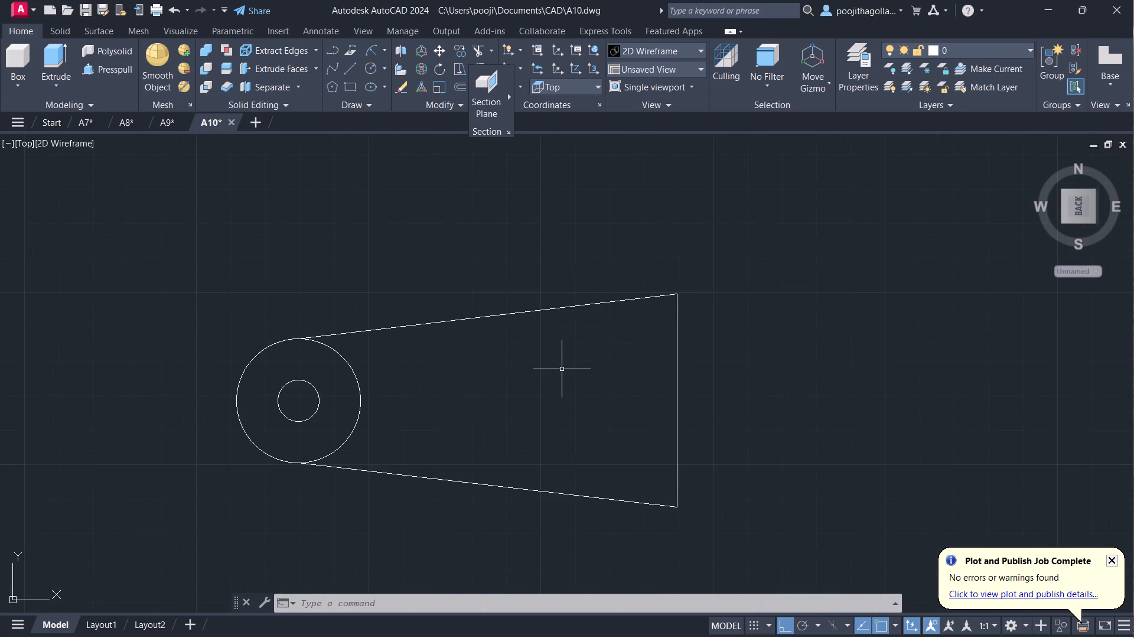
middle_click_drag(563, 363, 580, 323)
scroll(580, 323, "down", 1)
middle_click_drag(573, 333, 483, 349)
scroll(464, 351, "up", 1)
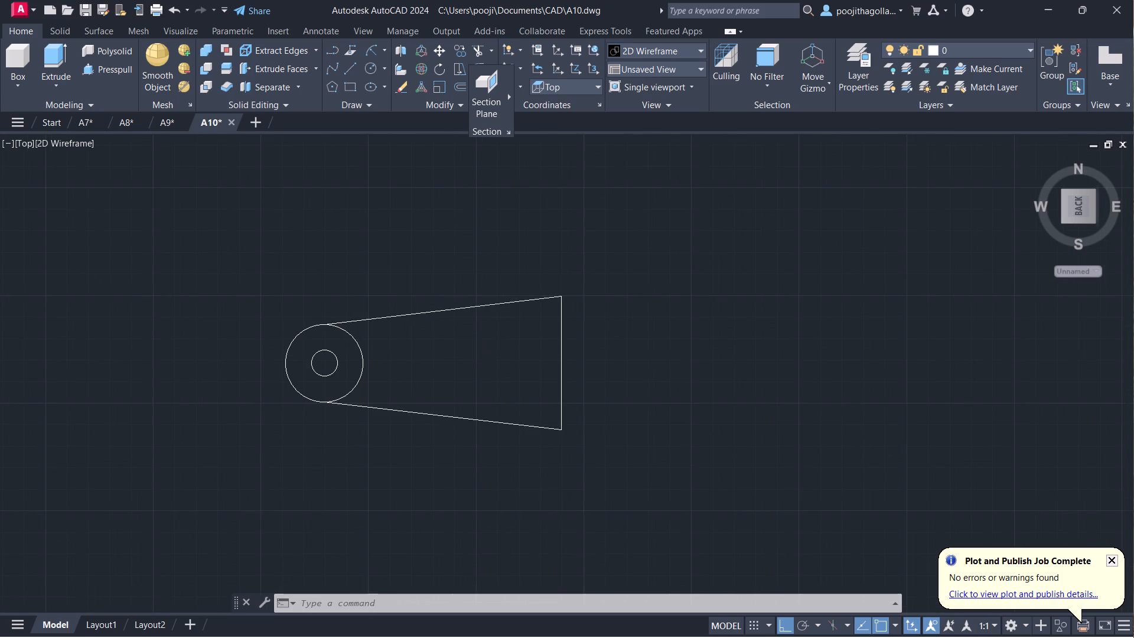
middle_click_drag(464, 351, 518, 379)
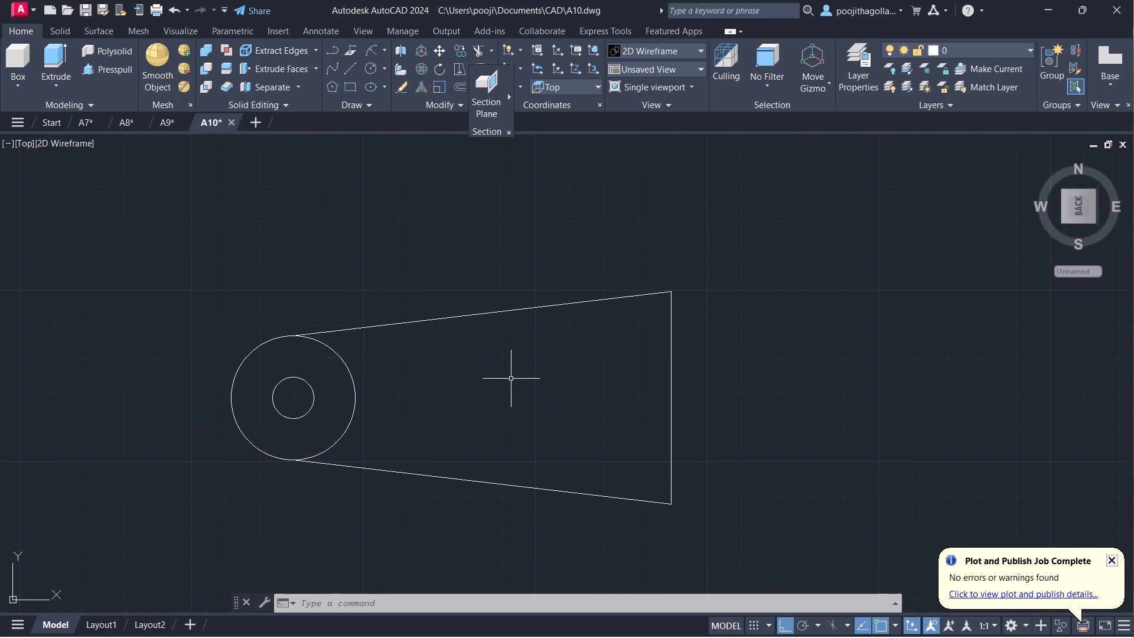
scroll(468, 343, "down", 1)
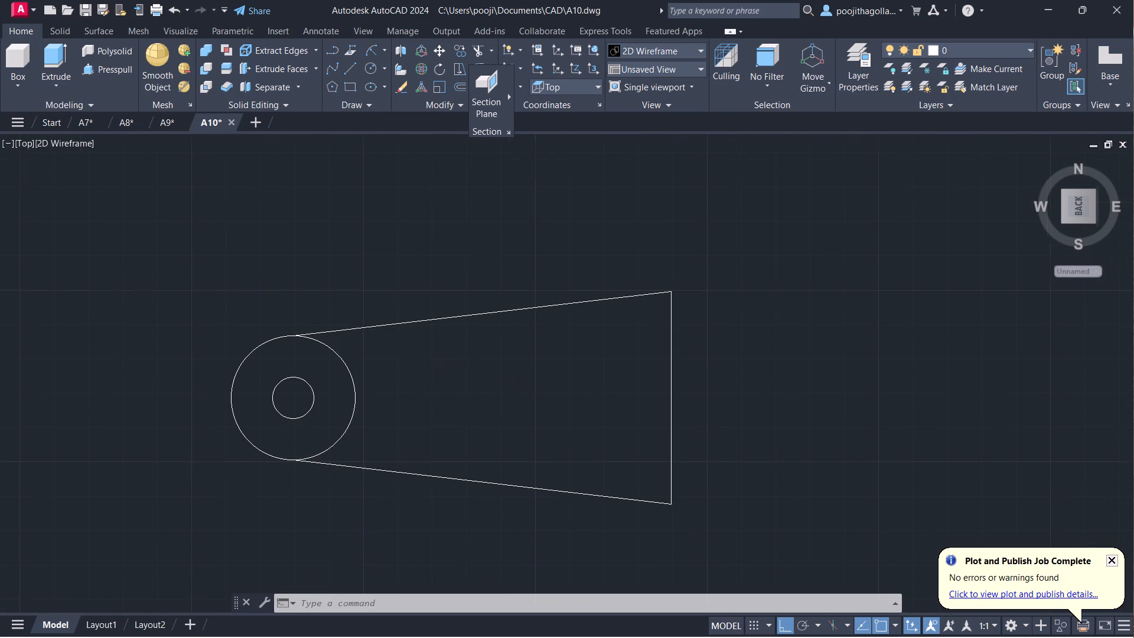
Join the vertical and sloped lines of the tapered arm profile into a single polyline.
scroll(468, 343, "up", 1)
left_click(702, 261)
left_click(416, 504)
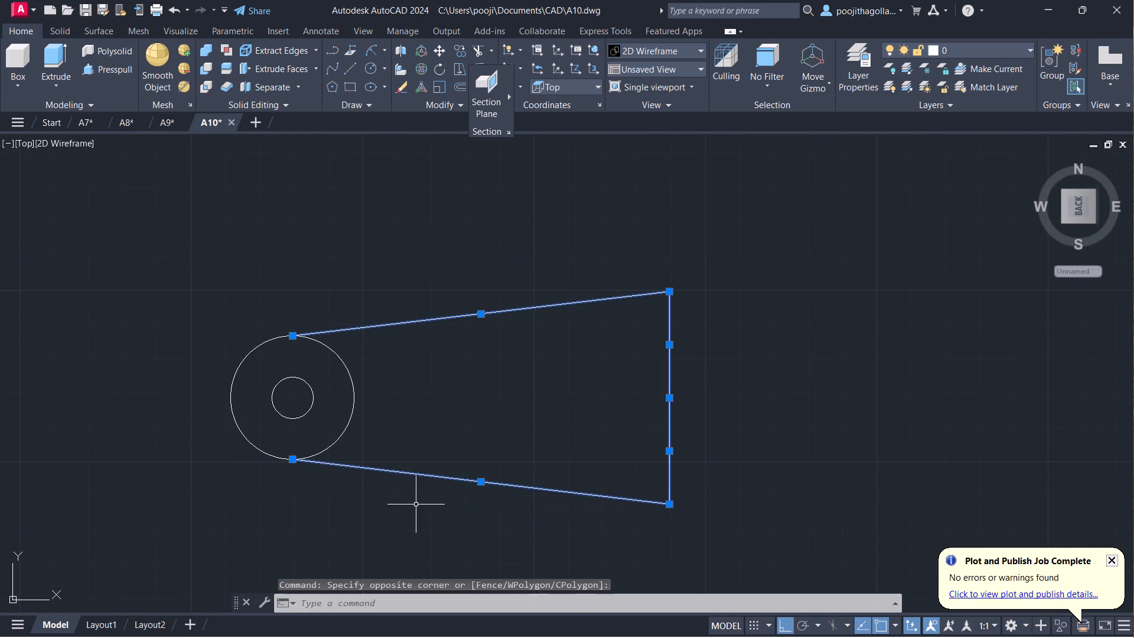
key("j")
key("Return")
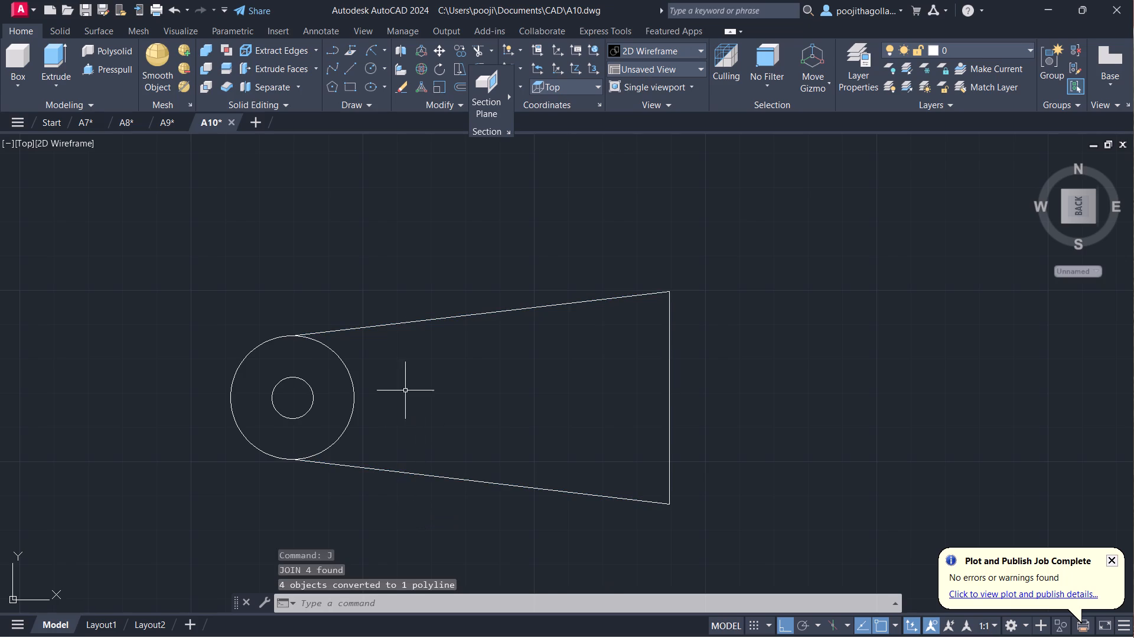
Presspull the tapered arm area outside the circles upward by 16.
left_click(106, 69)
key("Escape")
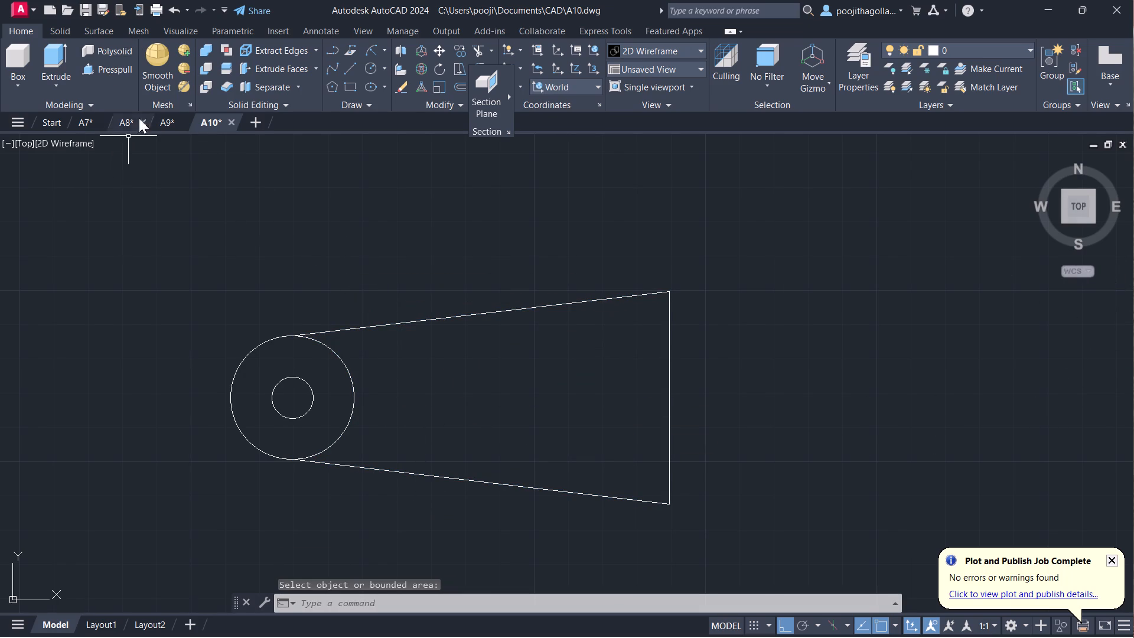
middle_click_drag(500, 336, 530, 425, "shift")
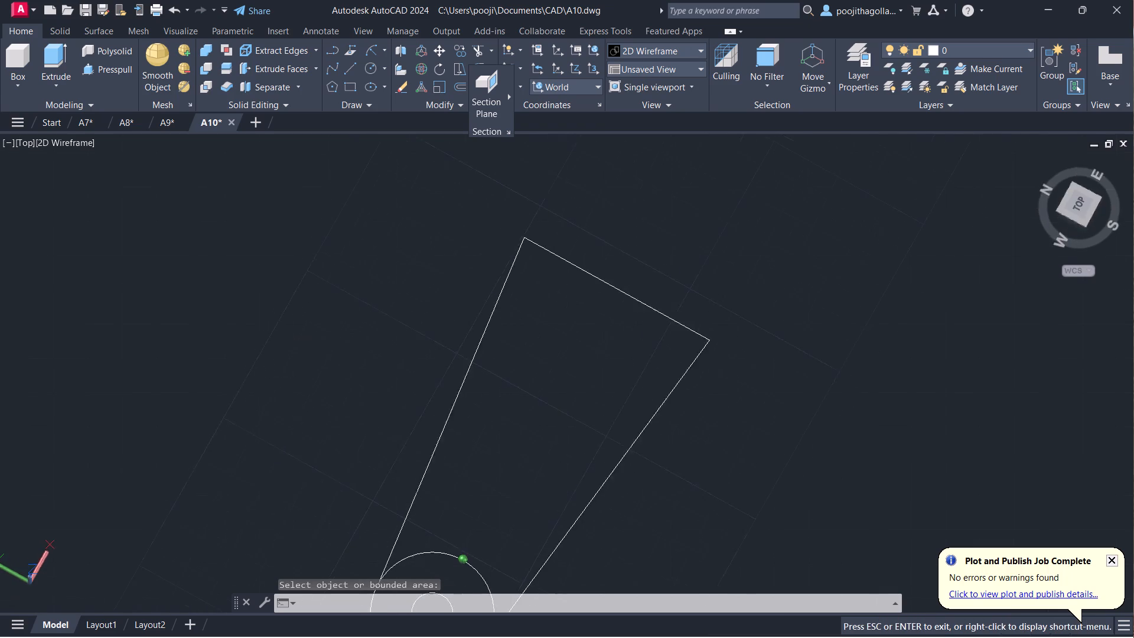
middle_click_drag(530, 425, 522, 337, "shift")
scroll(573, 422, "down", 2)
middle_click_drag(589, 442, 571, 379)
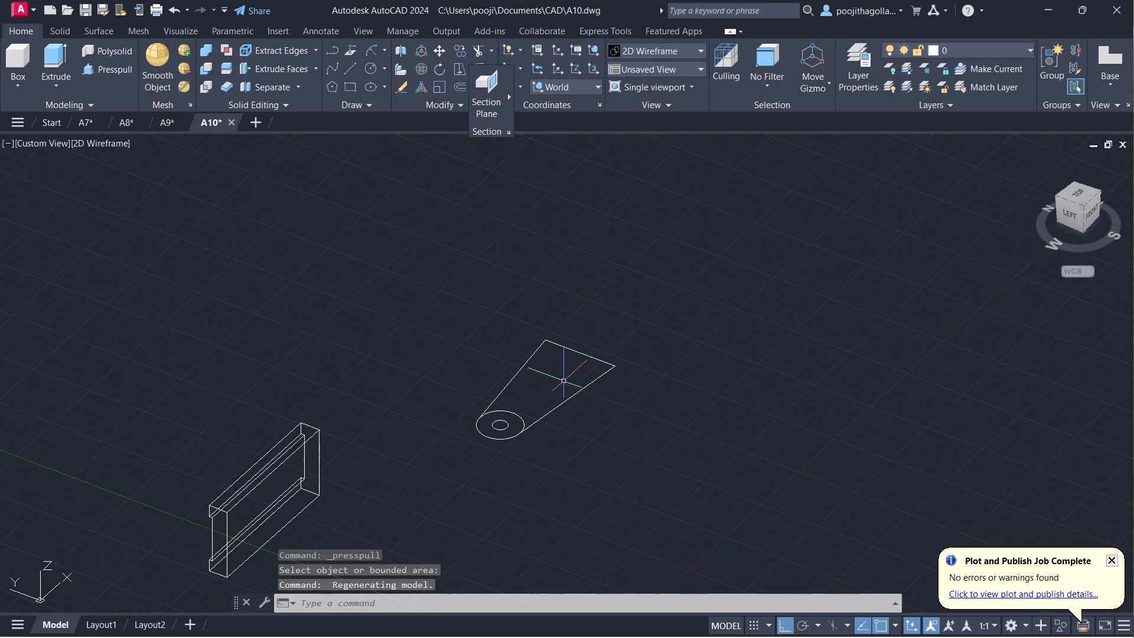
scroll(563, 381, "up", 1)
middle_click_drag(559, 386, 610, 315)
scroll(585, 331, "down", 1)
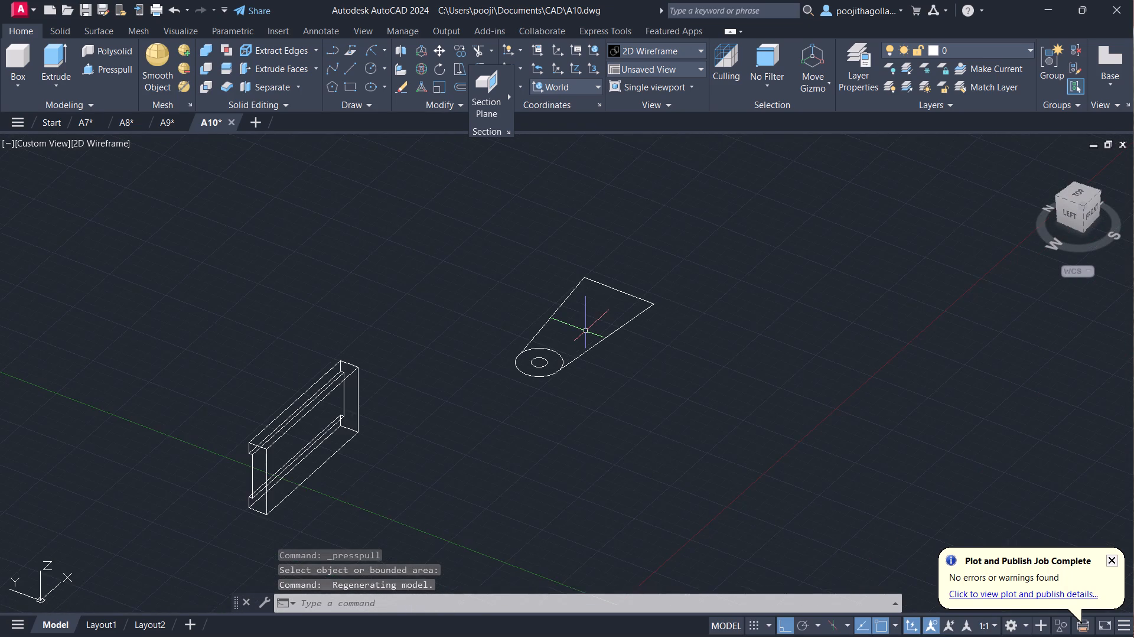
middle_click_drag(585, 331, 567, 352)
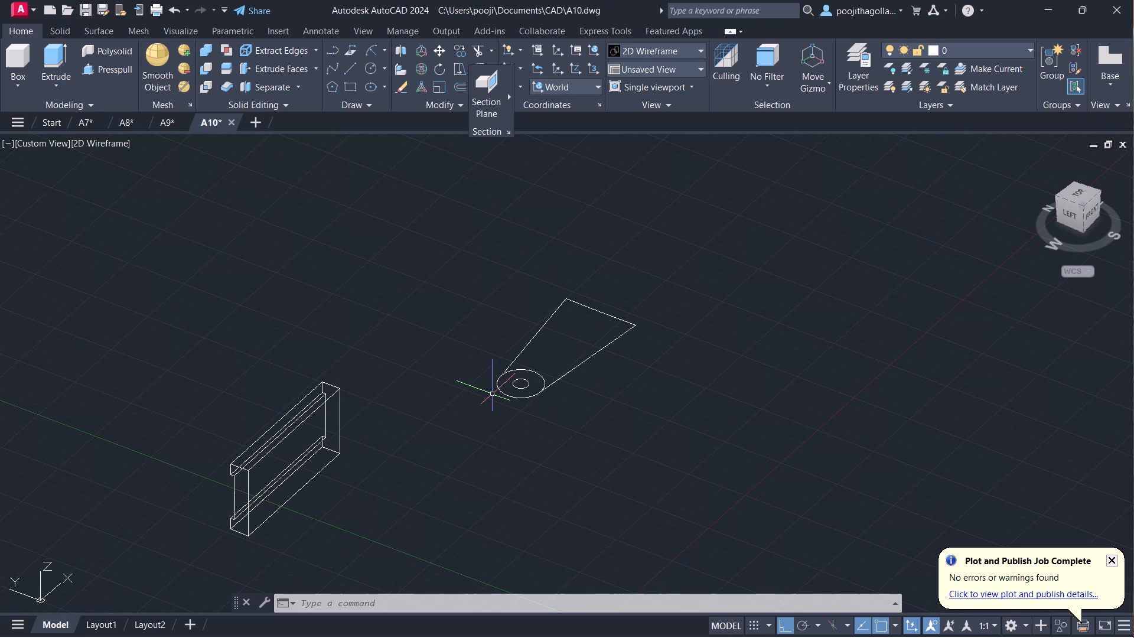
left_click(113, 66)
left_click(541, 339)
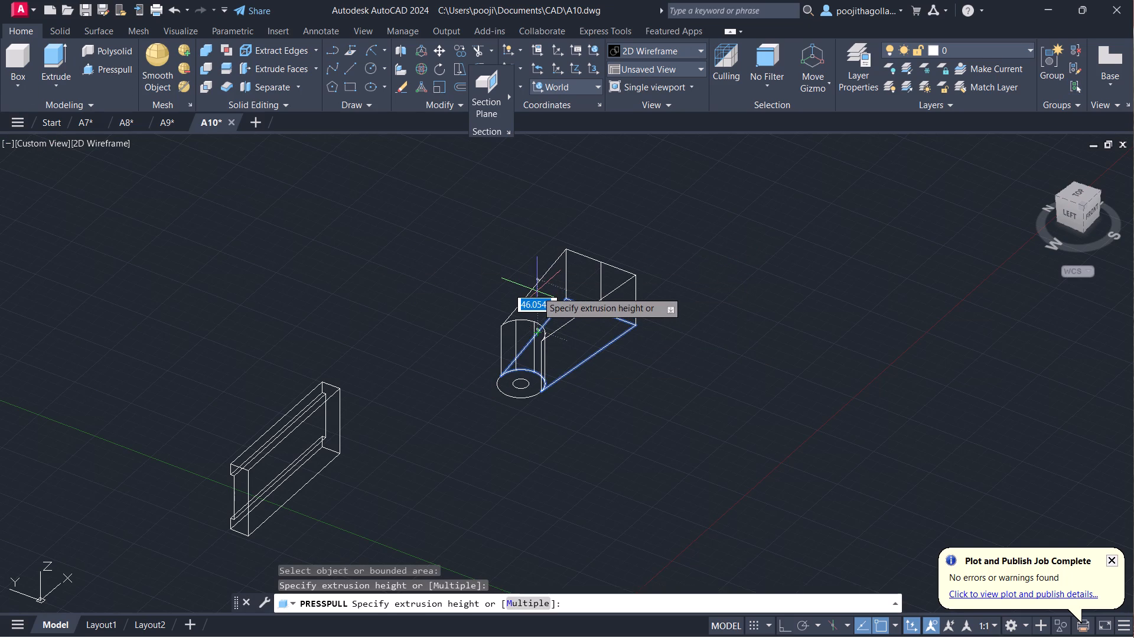
type("16")
key("Return")
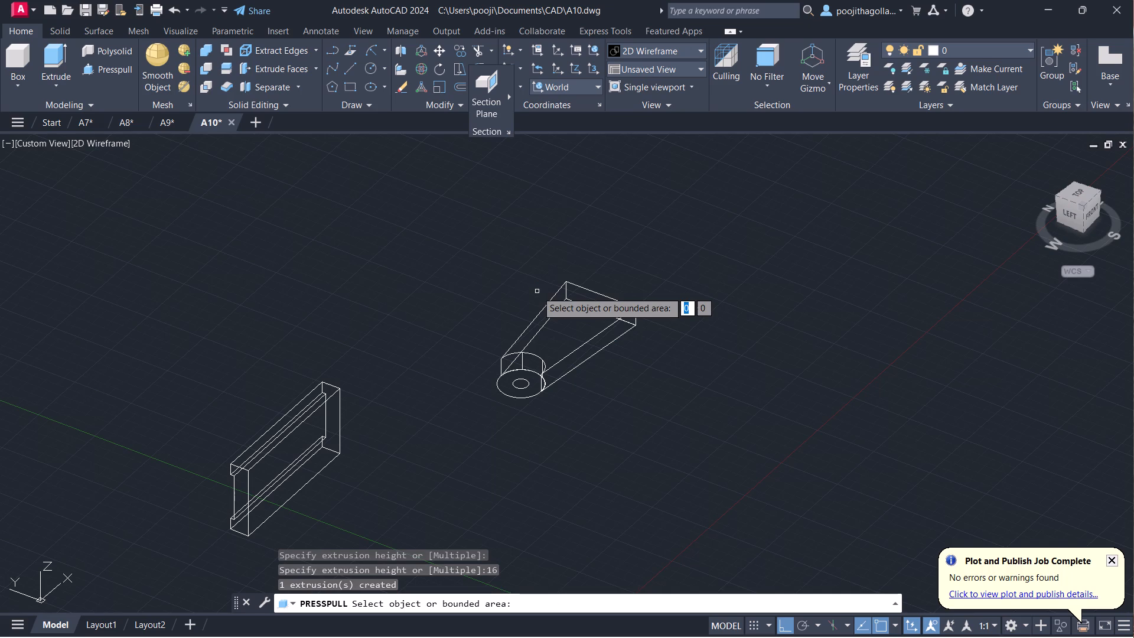
Presspull the ring between the two concentric circles upward by 16.
left_click(513, 393)
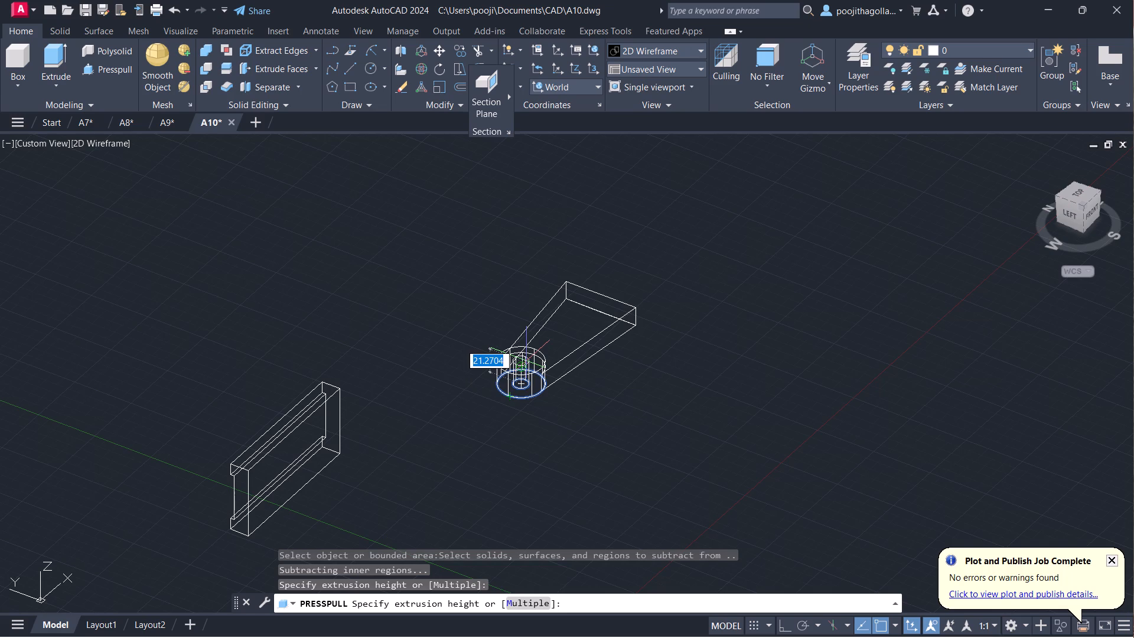
type("16")
key("Return")
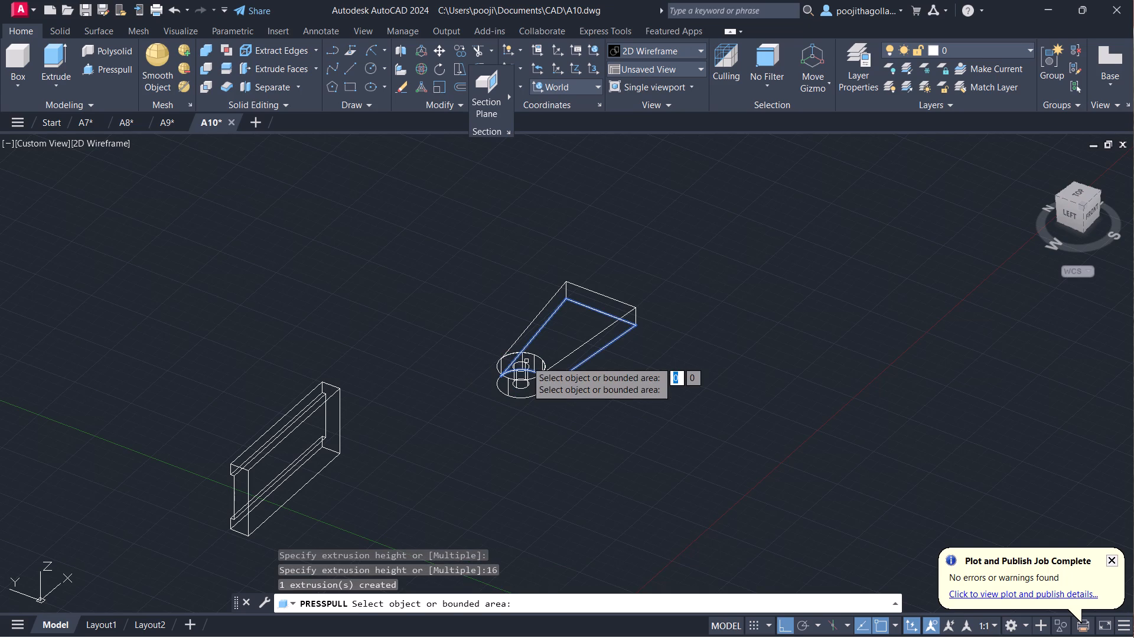
Presspull the ring-shaped top face of the cylindrical boss outward by 3.
scroll(532, 371, "up", 4)
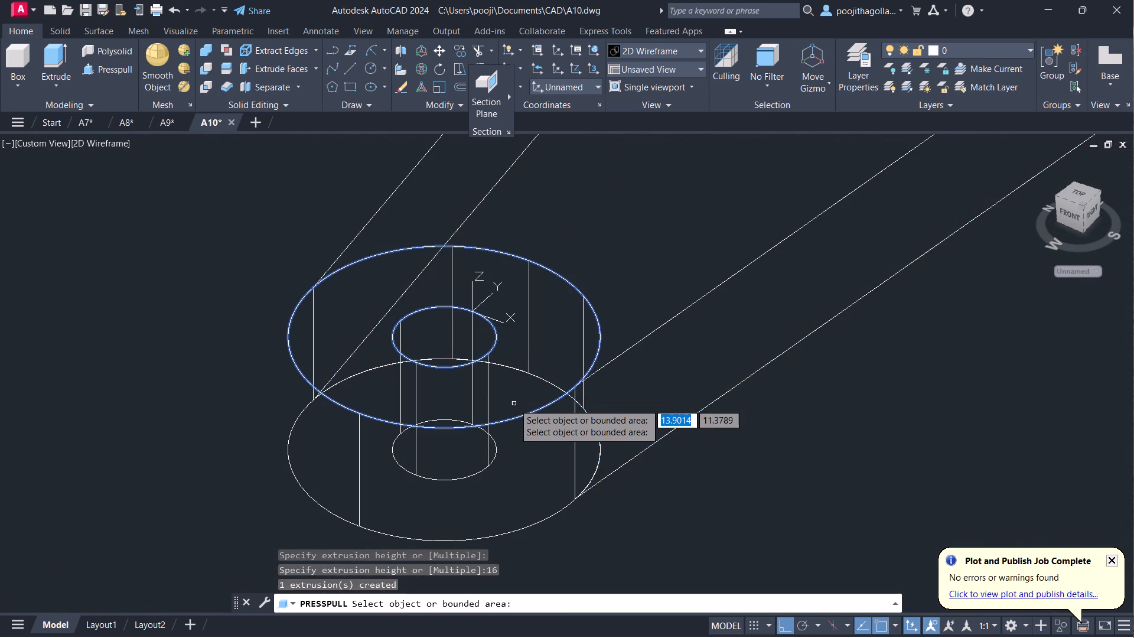
left_click(516, 411)
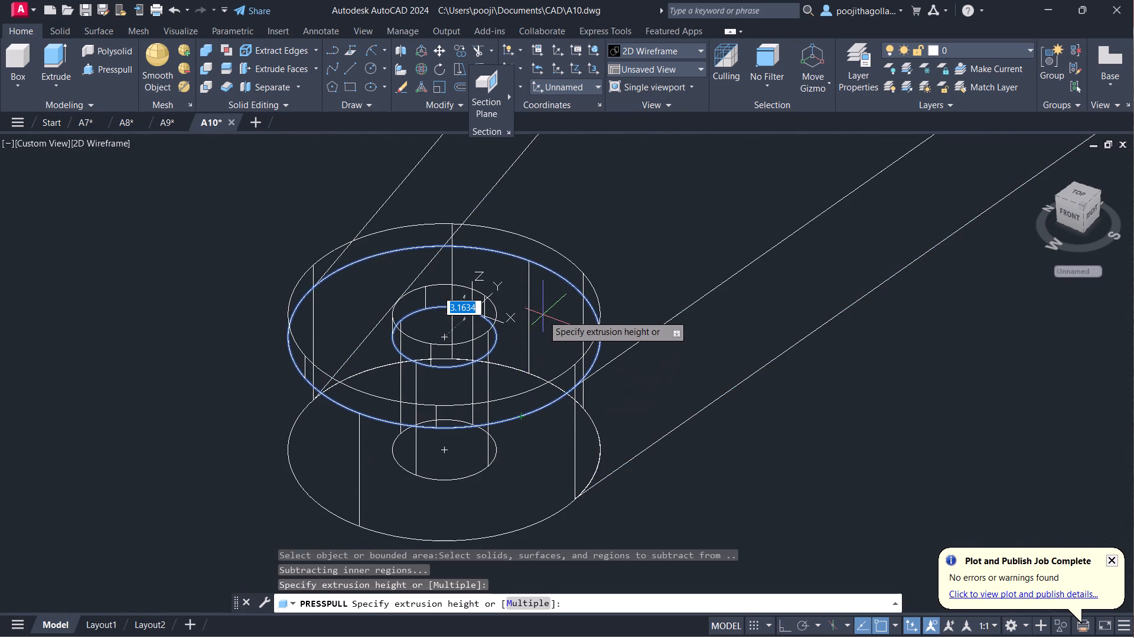
key("3")
key("Return")
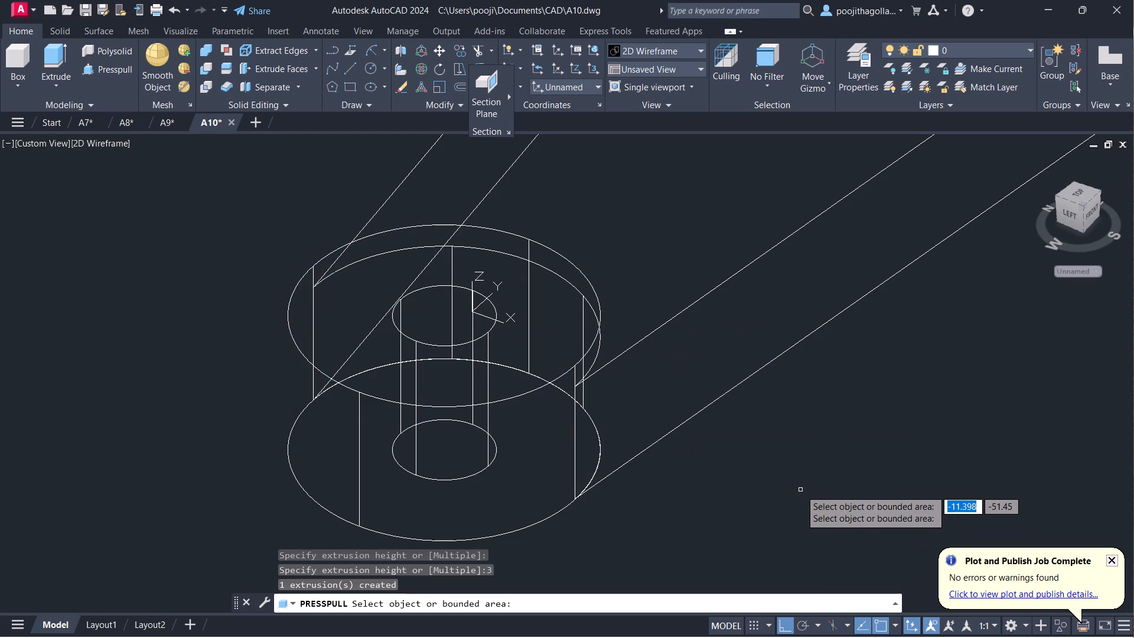
Presspull the ring-shaped bottom face of the cylindrical boss outward by 3.
middle_click_drag(800, 489, 884, 326, "shift")
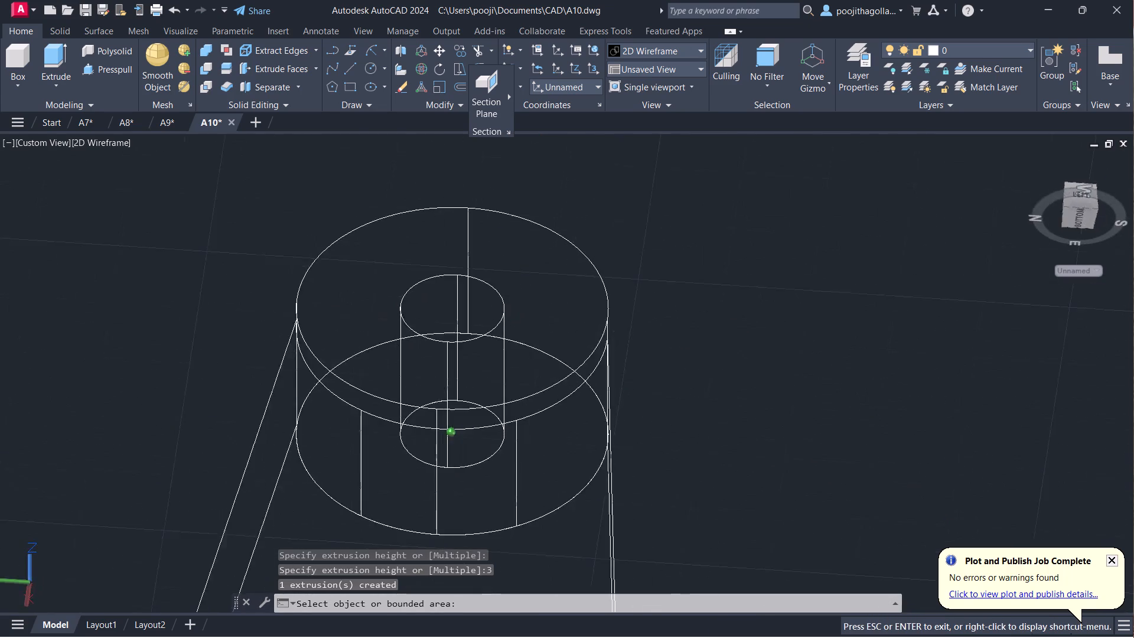
middle_click_drag(884, 326, 949, 325, "shift")
left_click(599, 407)
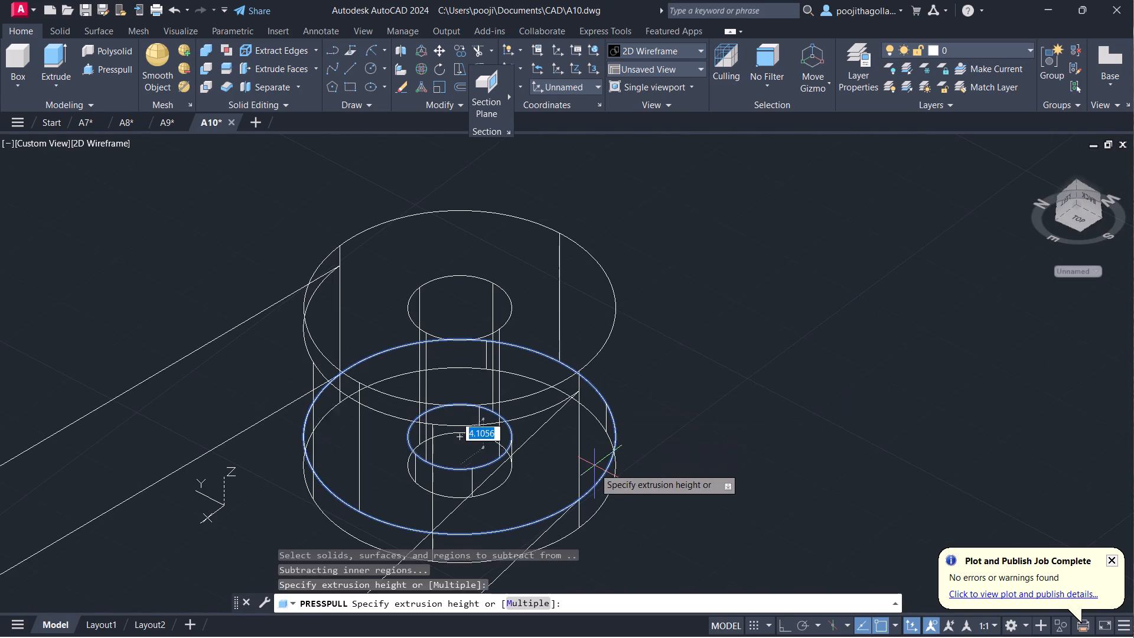
key("3")
key("Return")
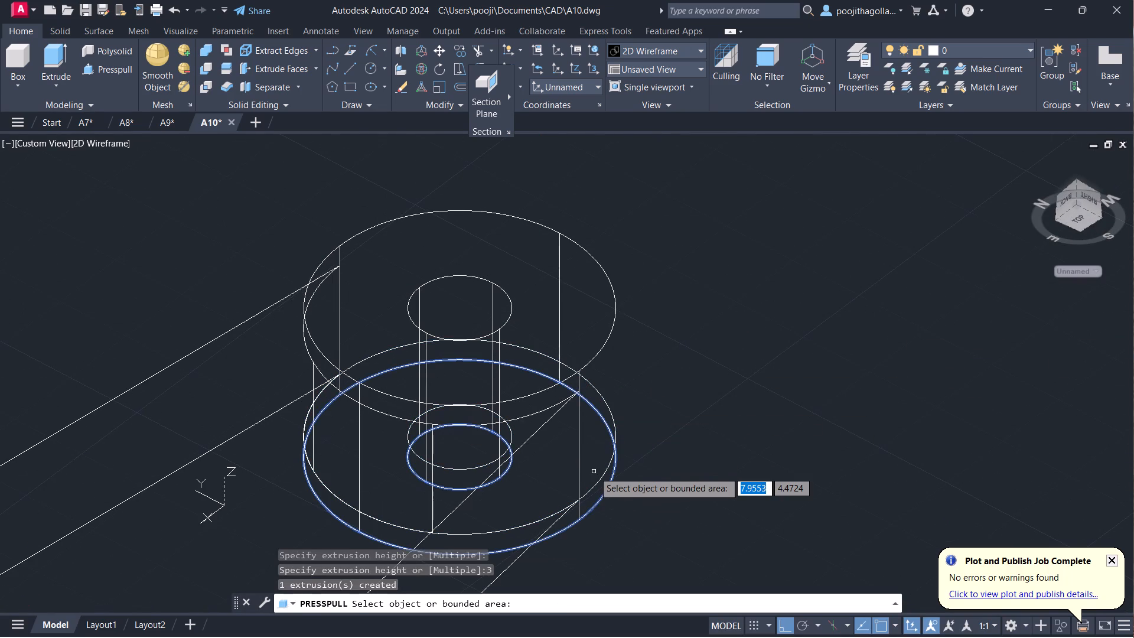
key("Escape")
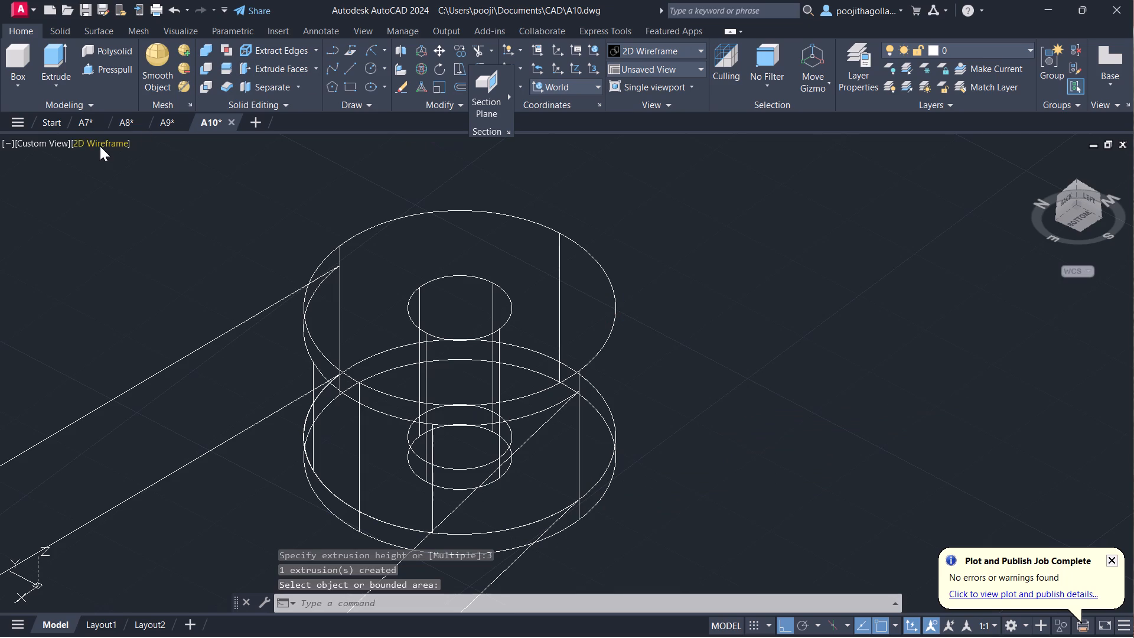
Show the model in the Shades of Gray visual style and examine the arm, its boss and the notched block.
left_click(100, 146)
left_click(152, 268)
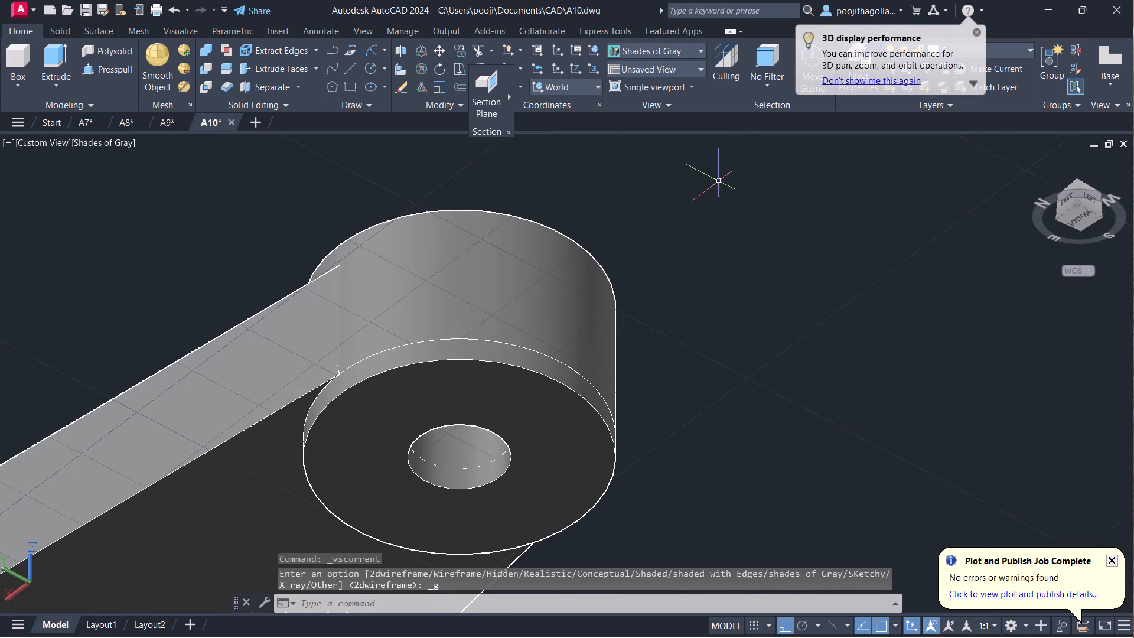
middle_click_drag(973, 340, 767, 444, "shift")
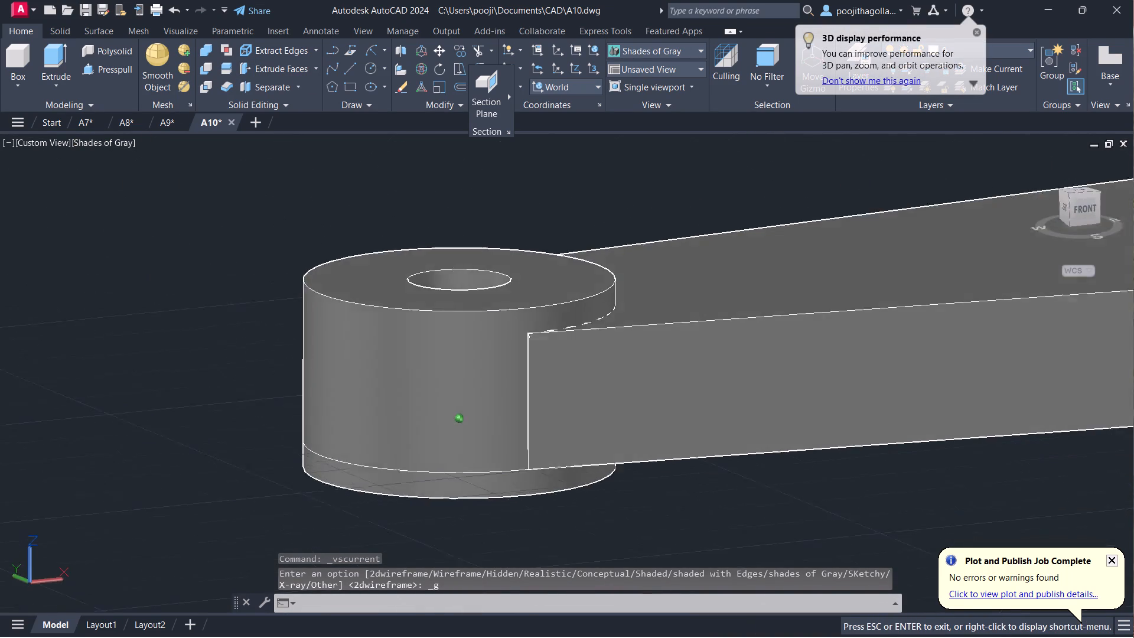
middle_click_drag(767, 444, 768, 458, "shift")
scroll(736, 395, "down", 3)
middle_click_drag(757, 380, 748, 370)
scroll(737, 367, "up", 1)
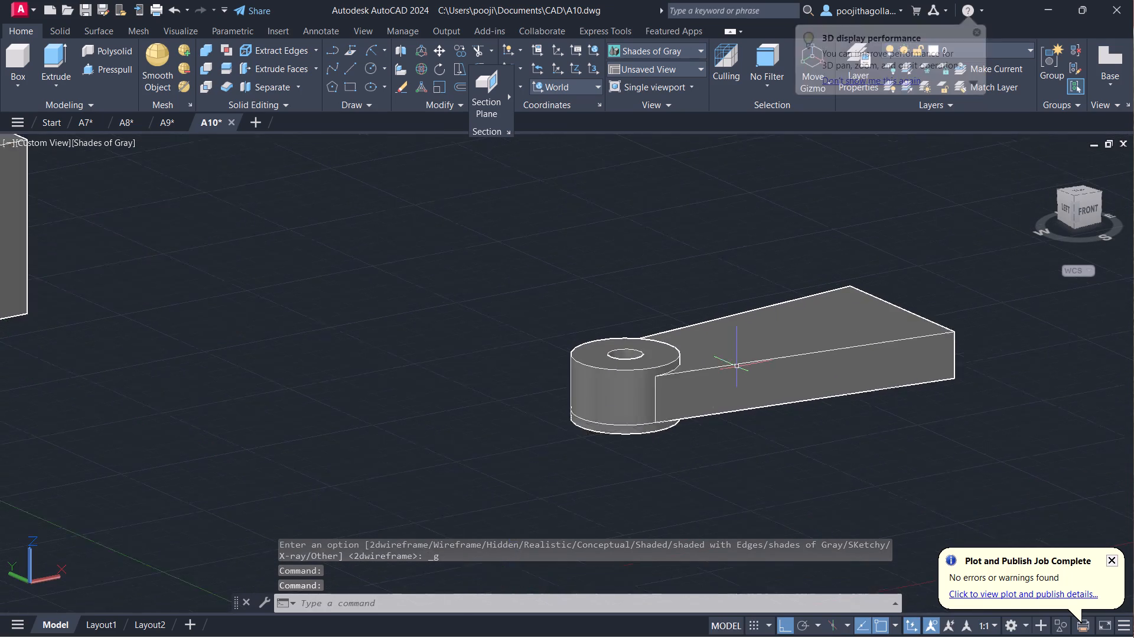
scroll(737, 367, "up", 1)
middle_click_drag(777, 366, 919, 362)
scroll(856, 353, "down", 2)
middle_click_drag(862, 351, 804, 395)
scroll(763, 382, "up", 1)
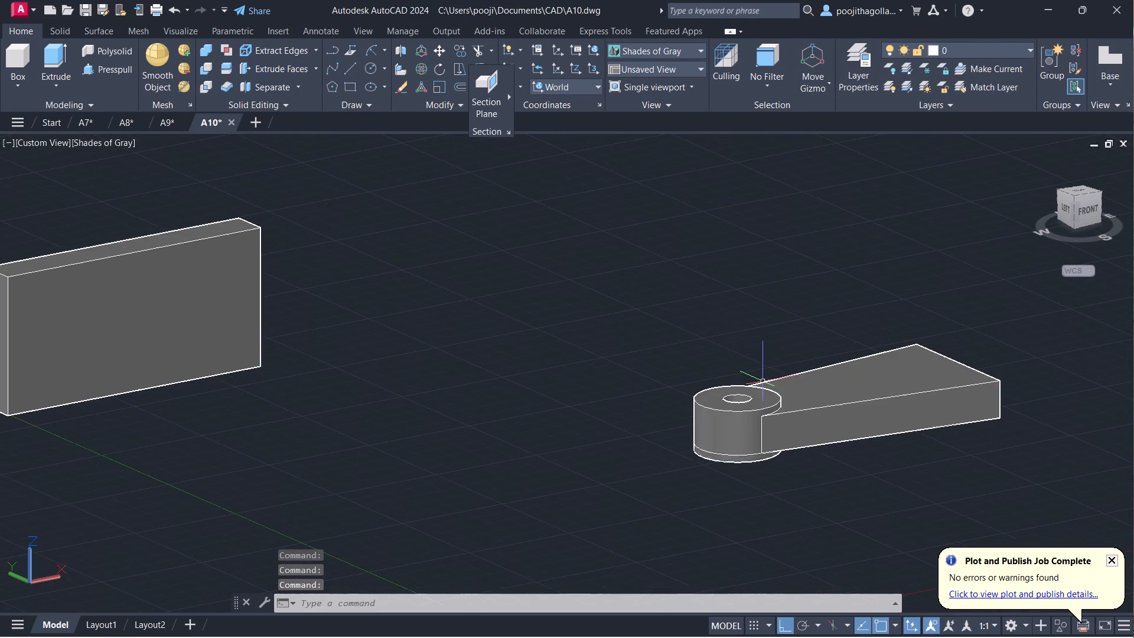
scroll(735, 377, "up", 1)
middle_click_drag(735, 377, 900, 331)
scroll(763, 331, "down", 1)
middle_click_drag(722, 328, 743, 389)
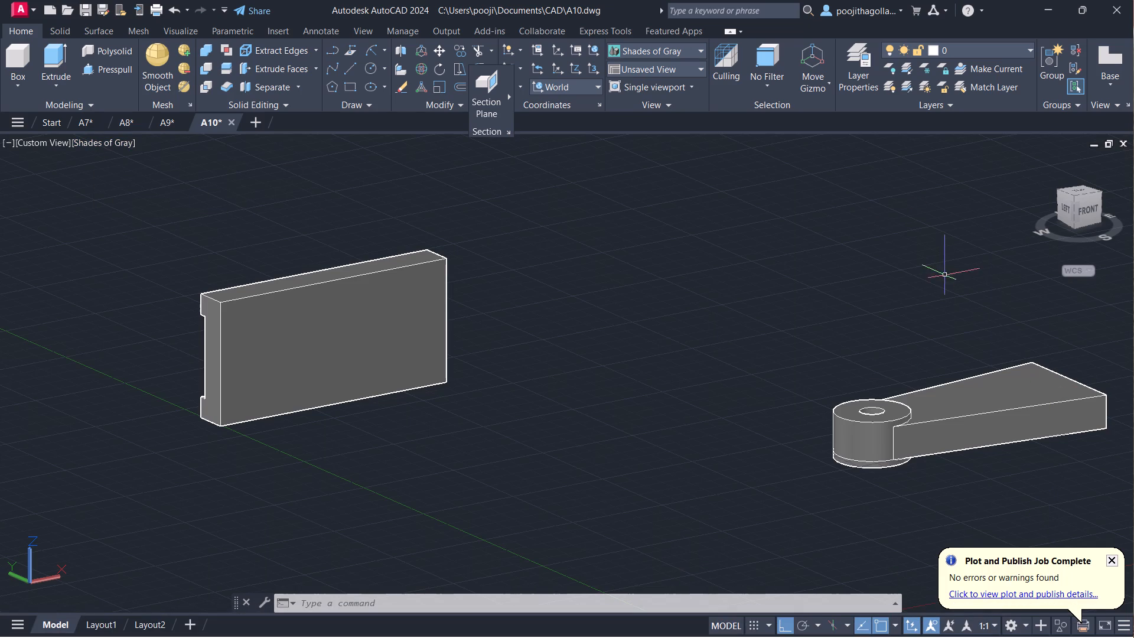
left_click(340, 302)
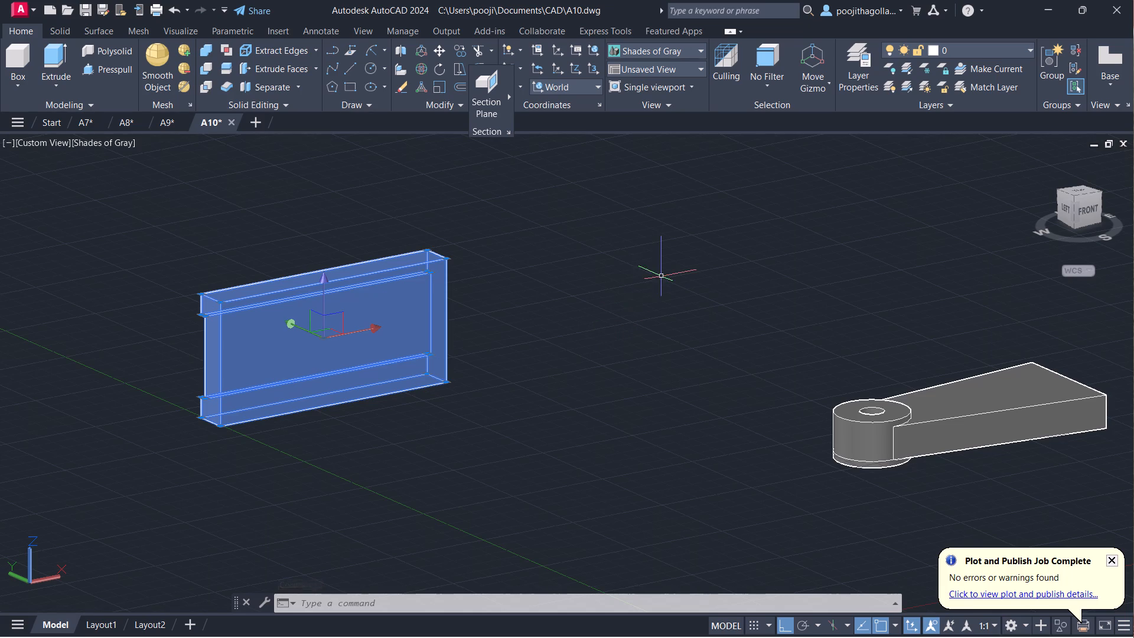
key("Escape")
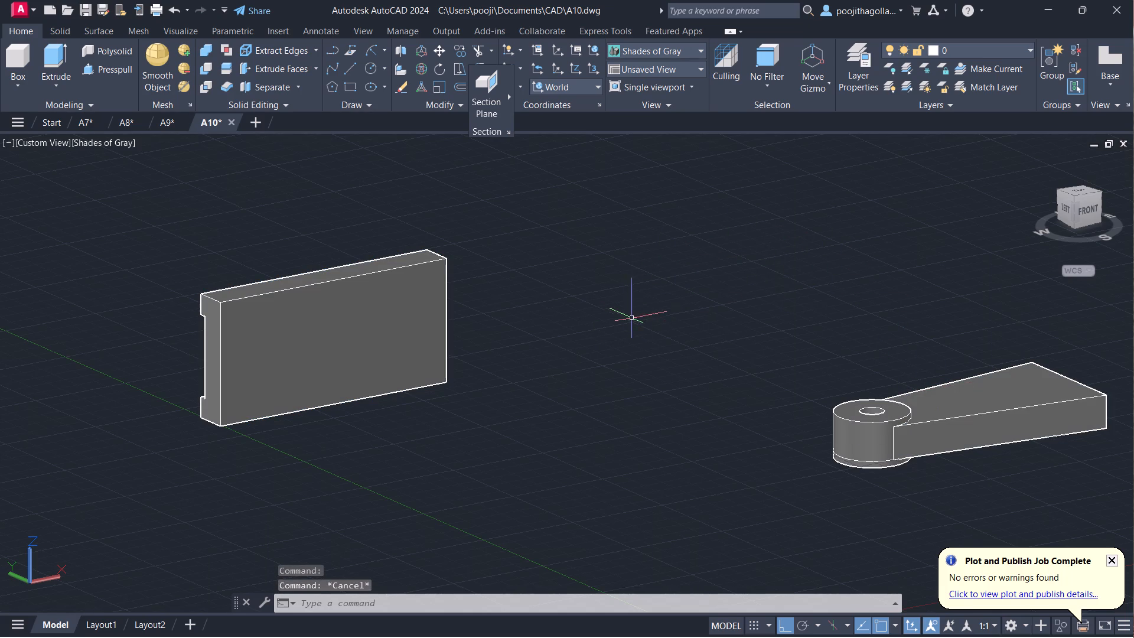
Set the visual style back to 2D Wireframe with the notched block in view.
scroll(619, 318, "up", 1)
scroll(626, 317, "down", 1)
middle_click_drag(667, 328, 772, 366)
scroll(595, 351, "up", 1)
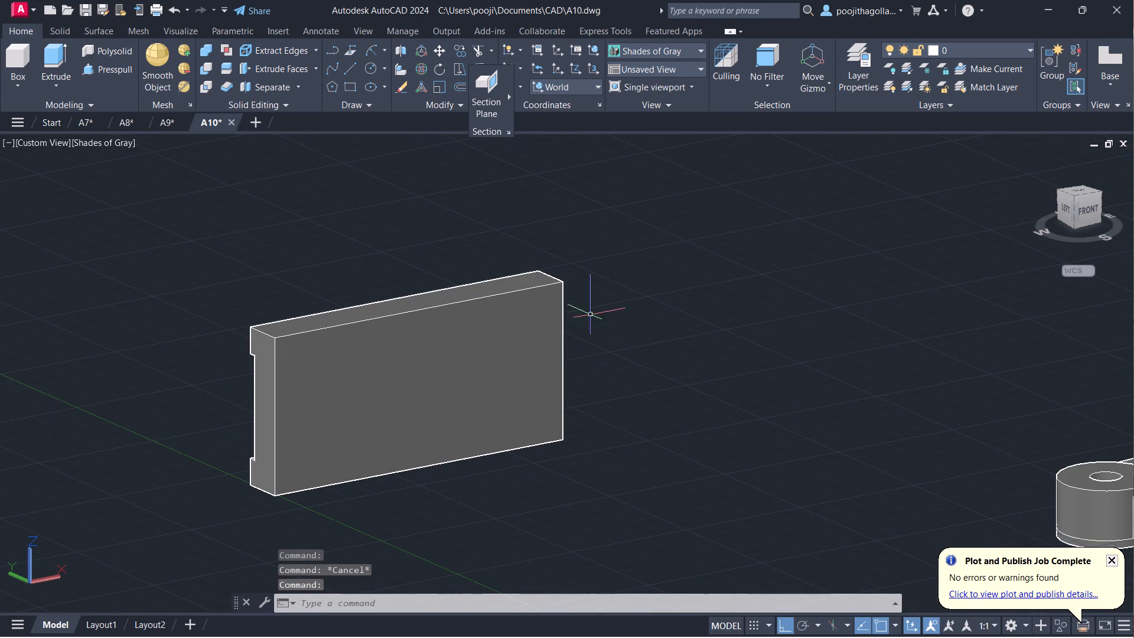
left_click(79, 137)
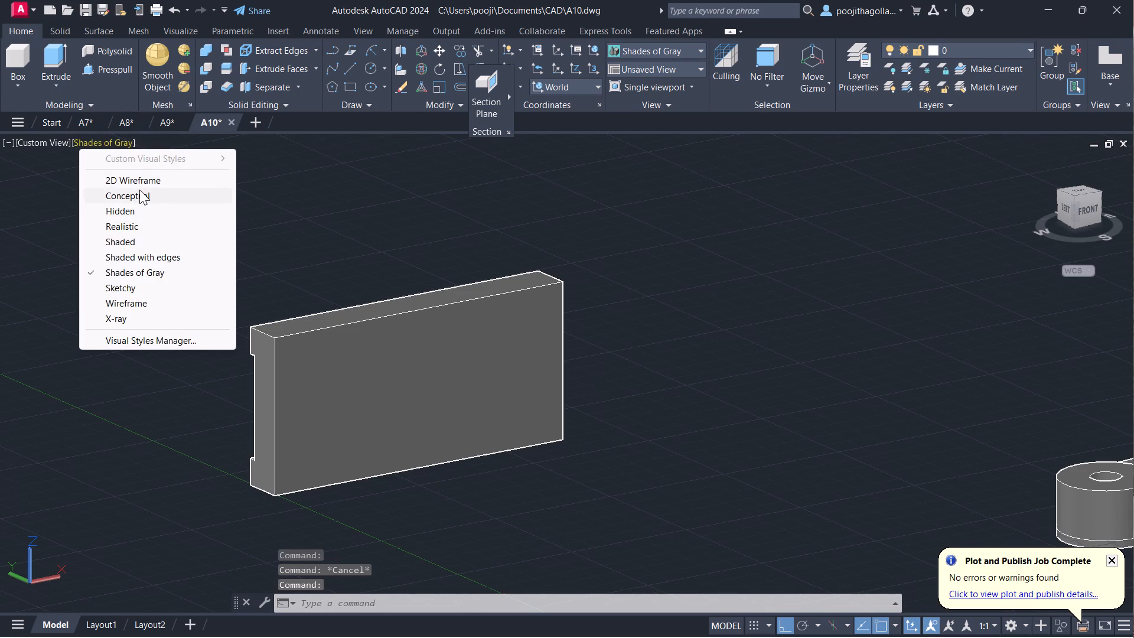
left_click(148, 180)
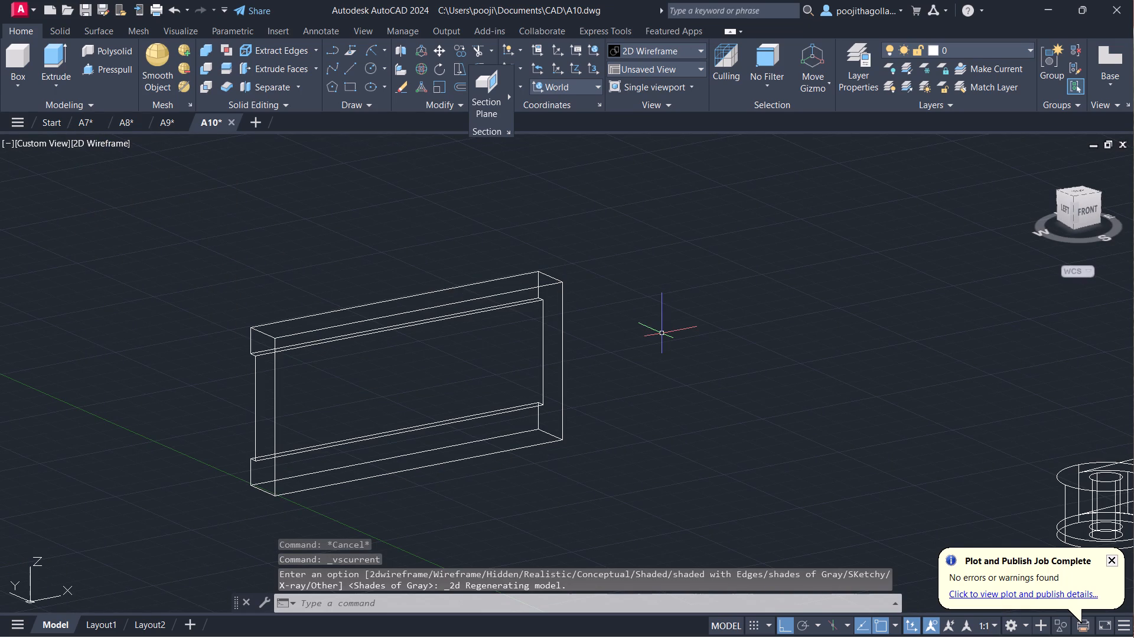
Draw a line 31 long from the midpoint of the block's front upper edge toward its notched end, continuing about 23 up in Z.
key("l")
key("Return")
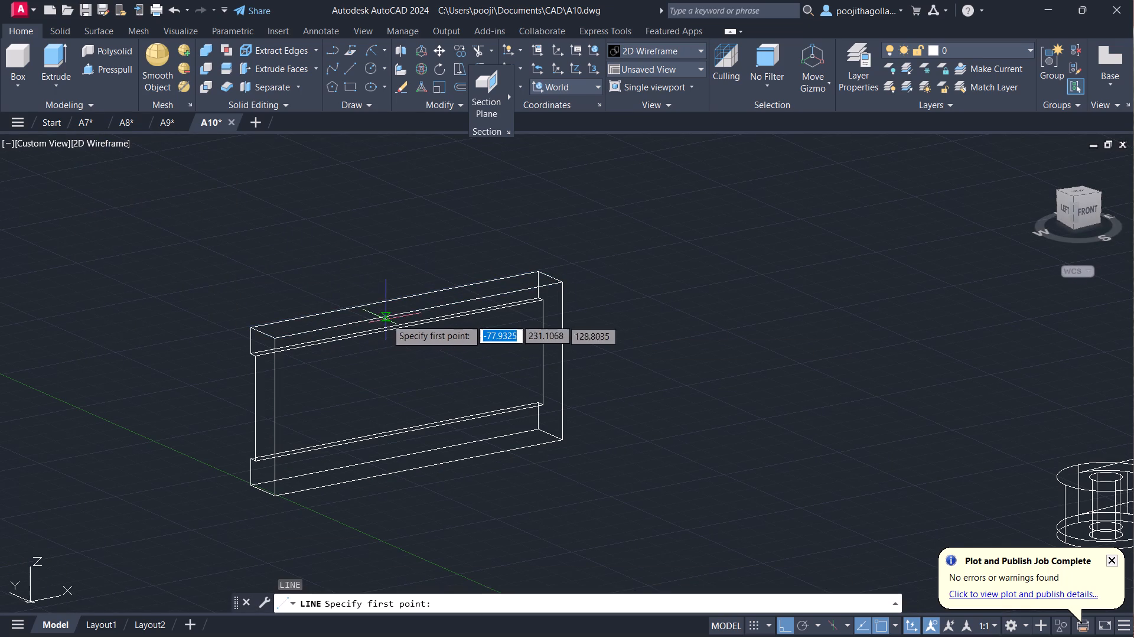
left_click(419, 313)
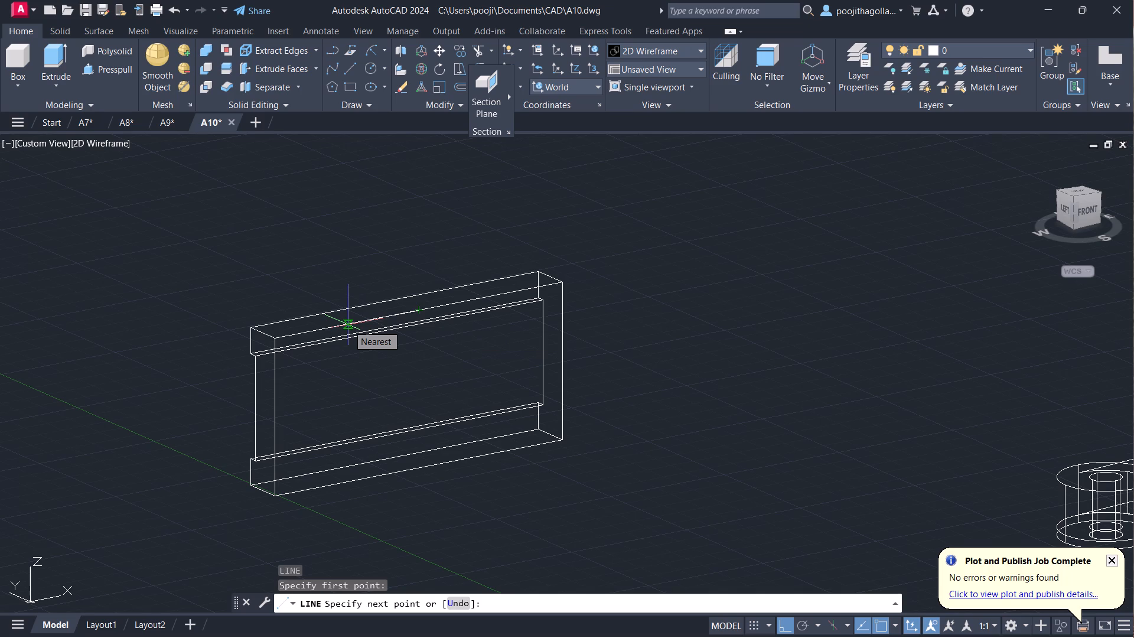
type("31")
key("Return")
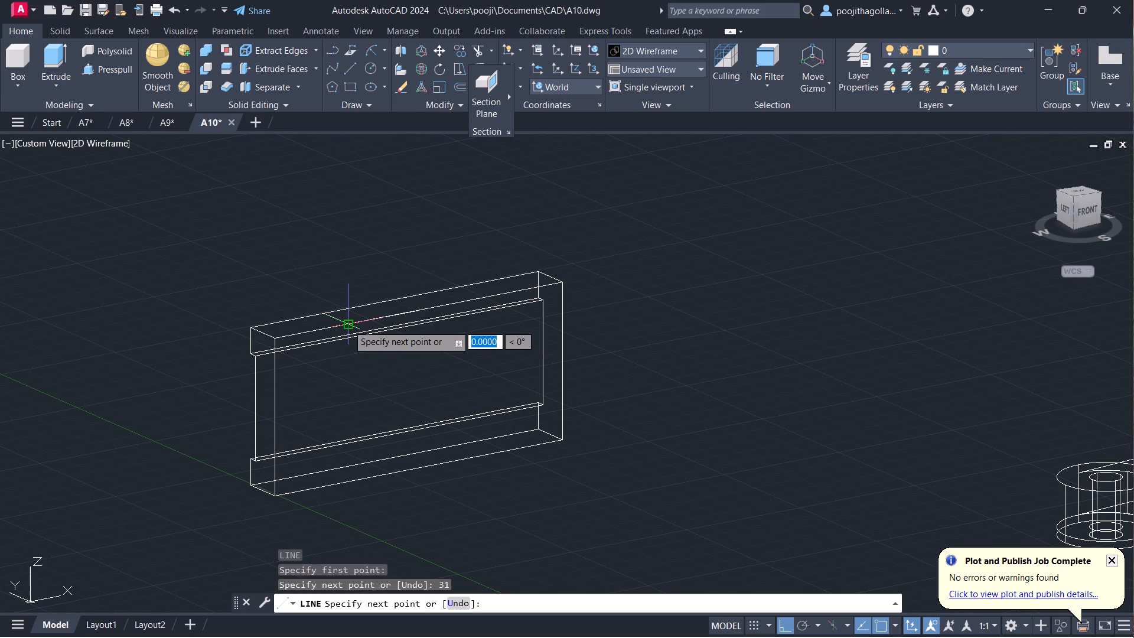
left_click(324, 264)
key("Escape")
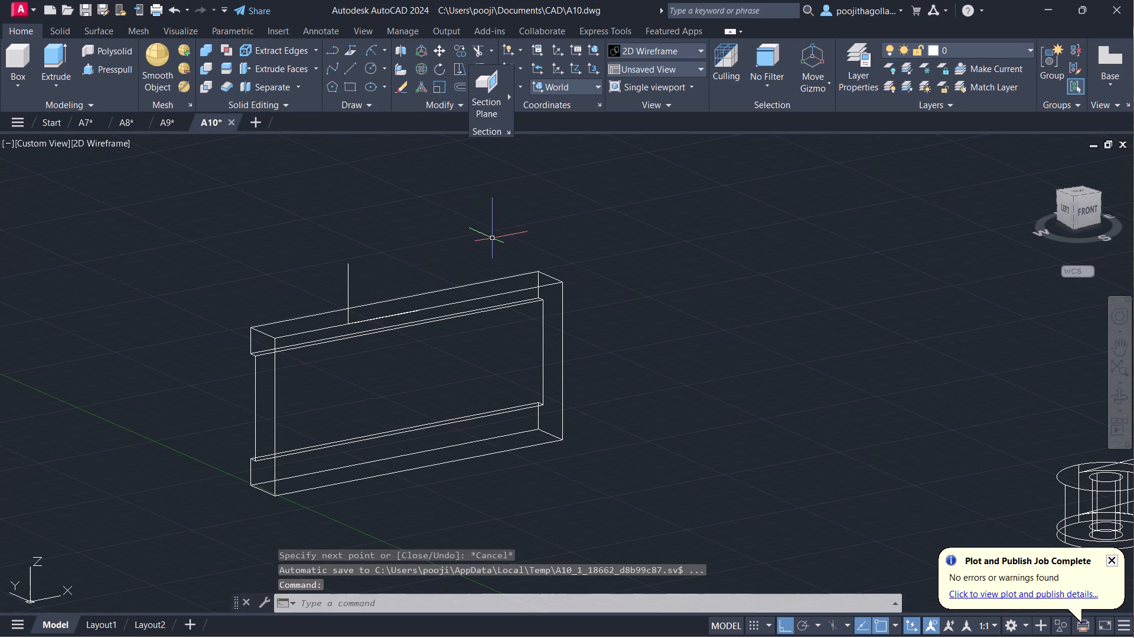
Draw a second line 31 long from the midpoint of the block's front upper edge, away from the first line, continuing upward in Z.
key("l")
key("Return")
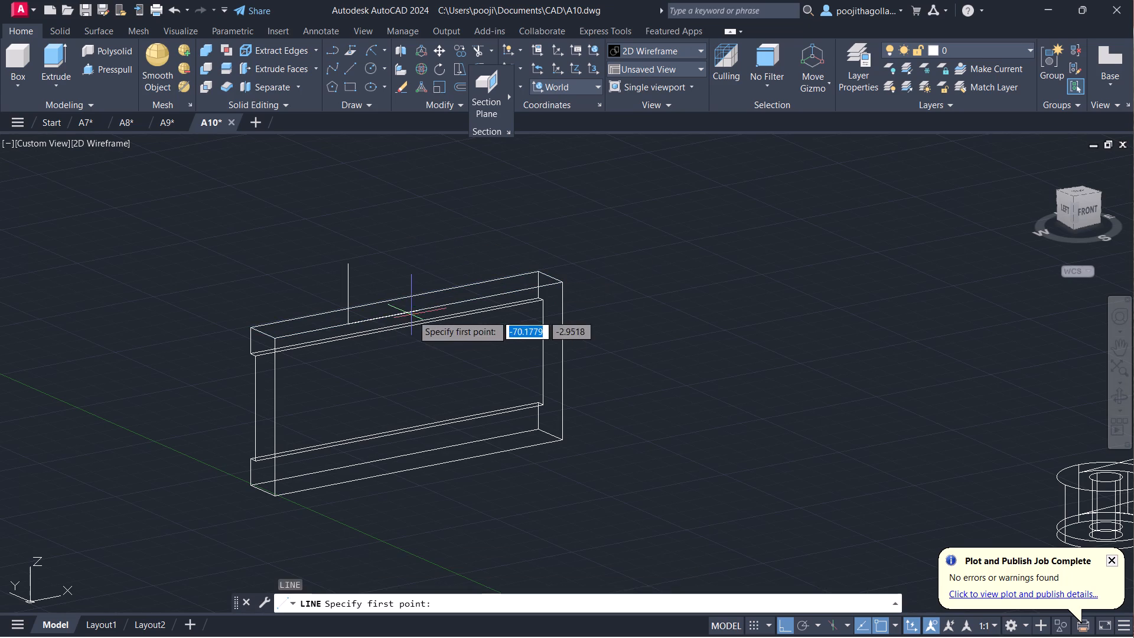
left_click(421, 312)
type("31")
key("Return")
left_click(480, 228)
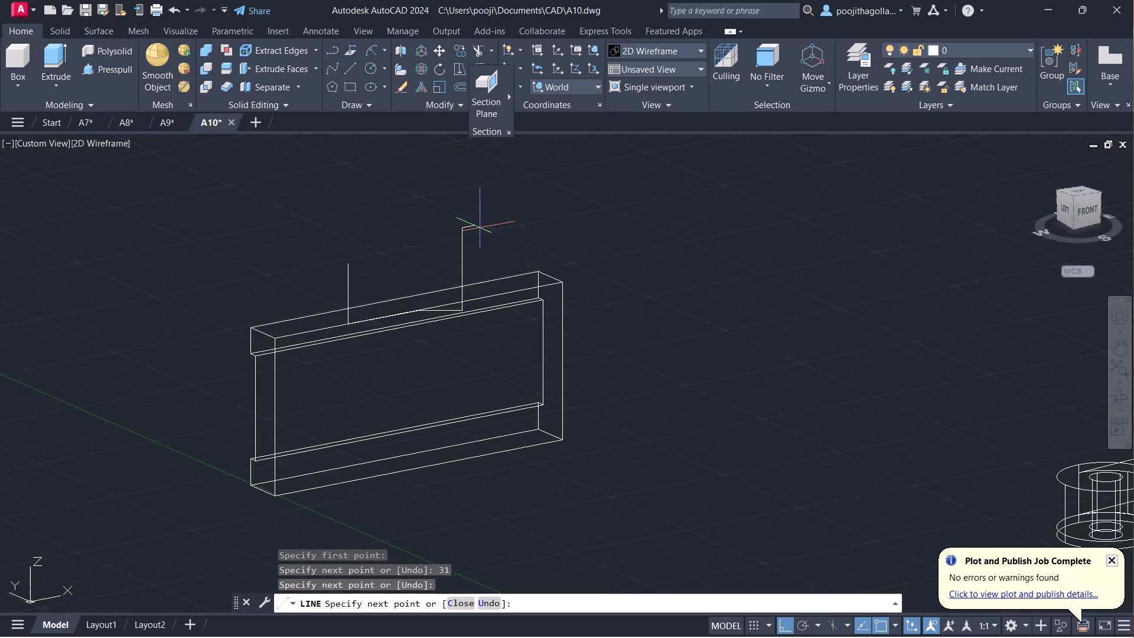
key("ctrl+z")
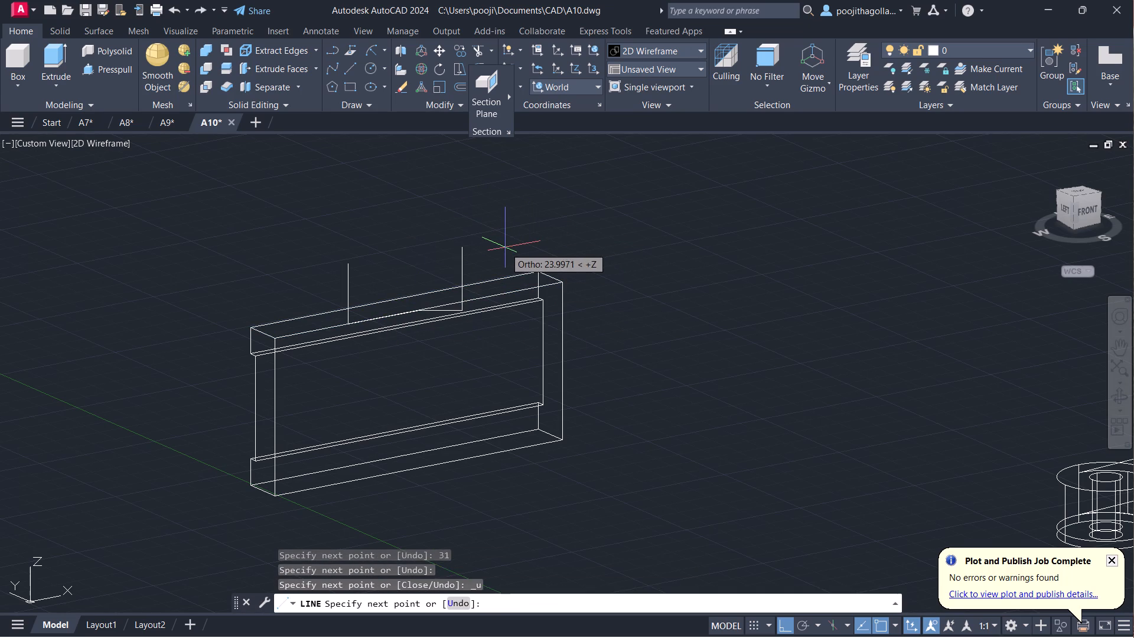
key("ctrl+z")
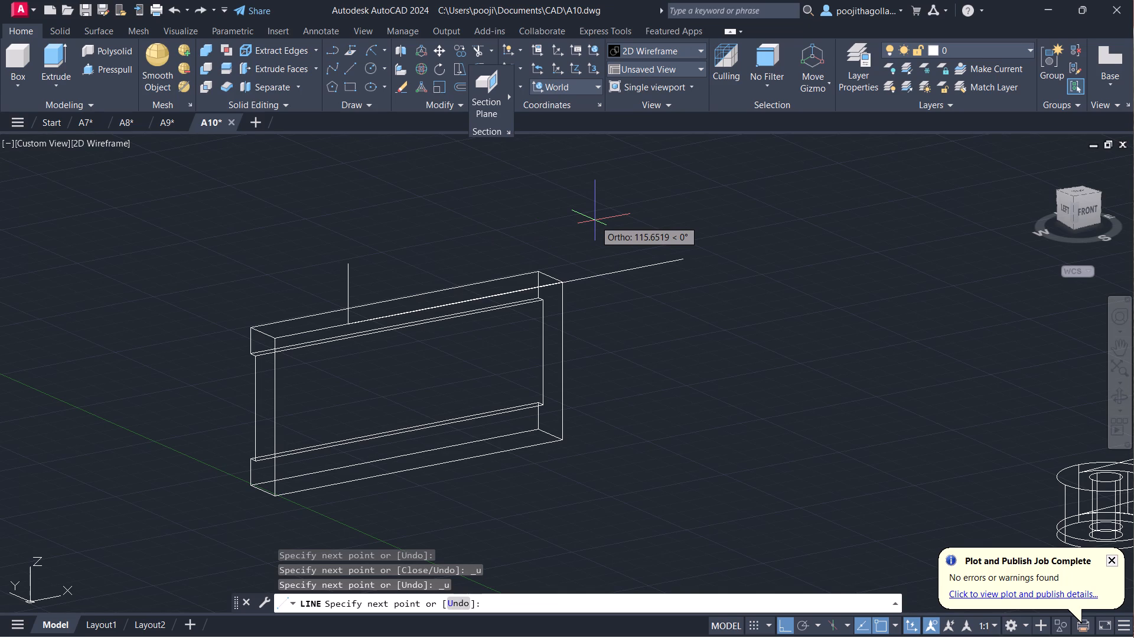
type("31")
key("Return")
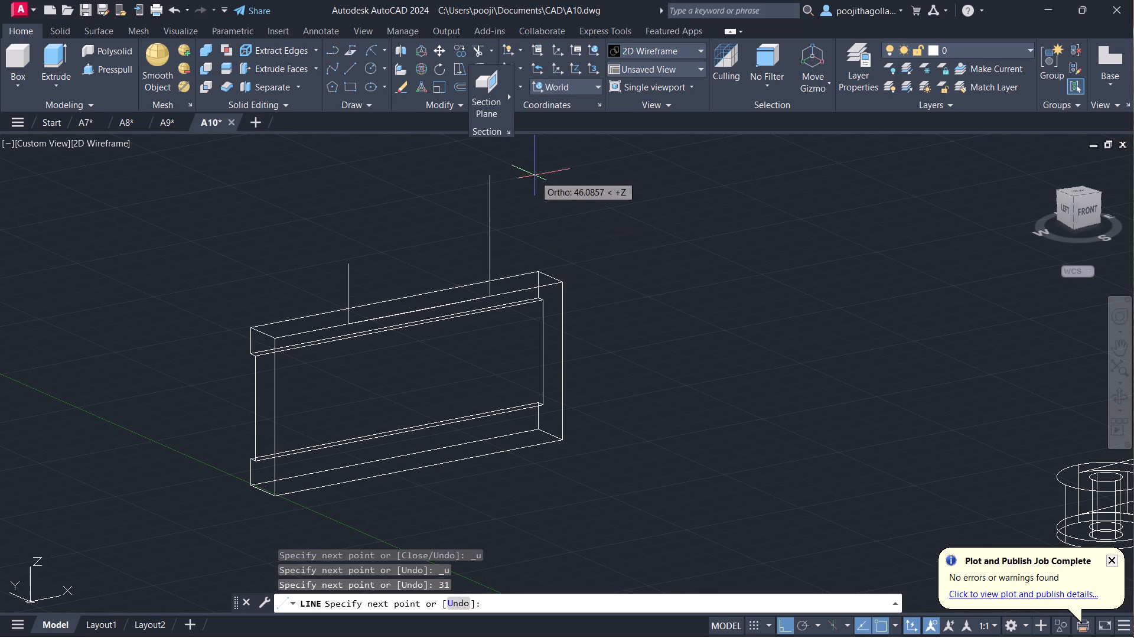
left_click(513, 204)
key("Escape")
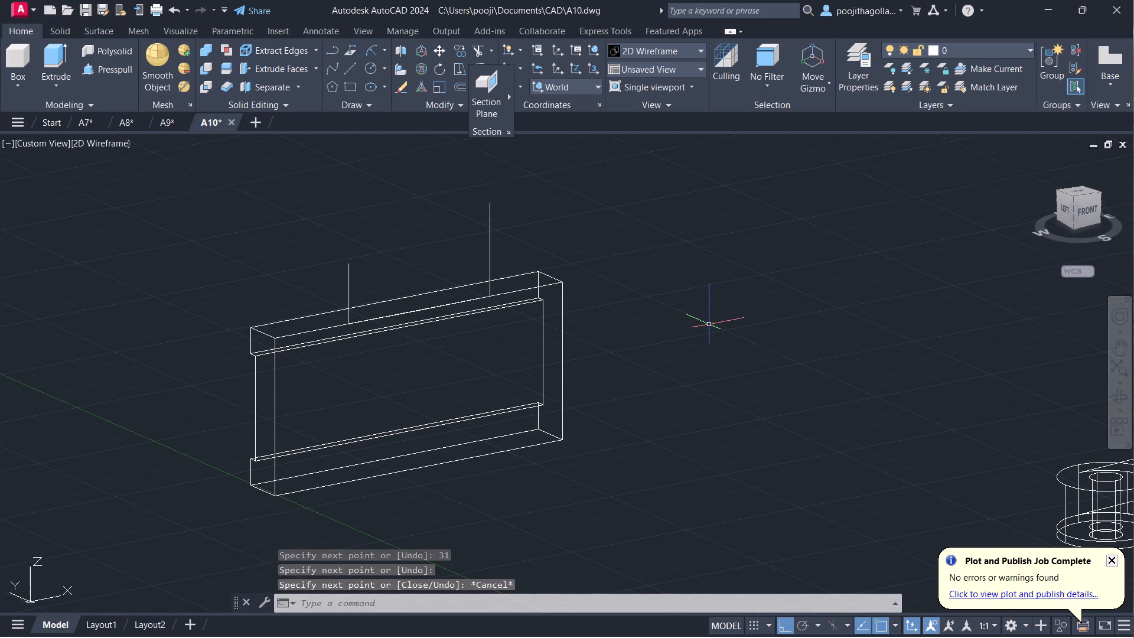
Set the visual style to Shades of Gray with both the block and the arm in view.
scroll(709, 324, "up", 1)
scroll(769, 323, "down", 2)
scroll(824, 331, "down", 1)
middle_click_drag(863, 333, 683, 294)
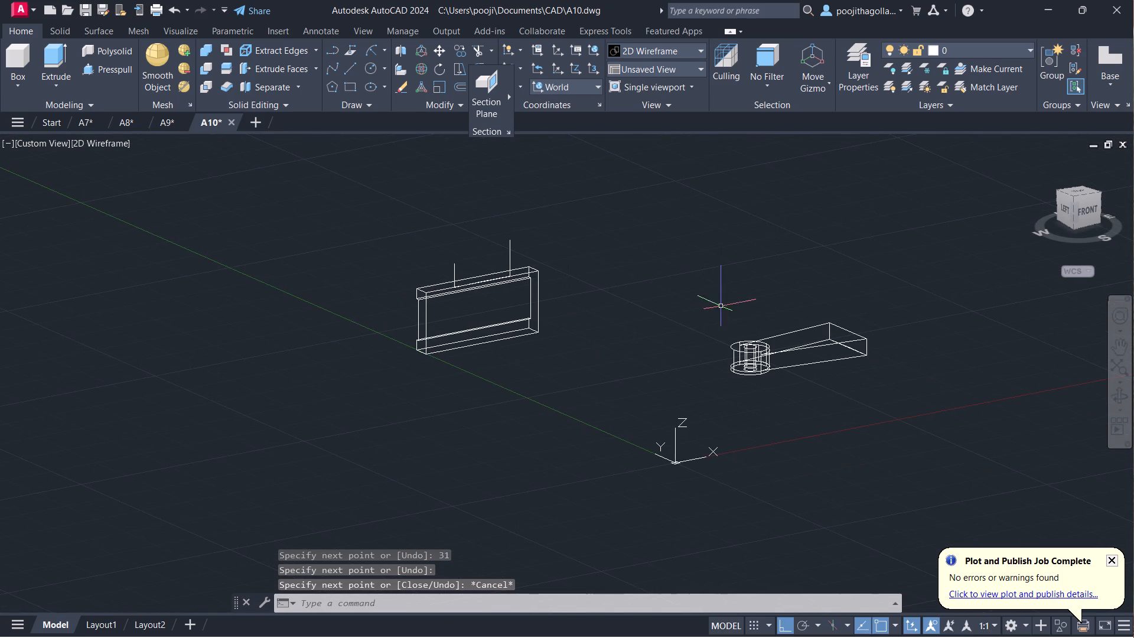
scroll(795, 300, "up", 1)
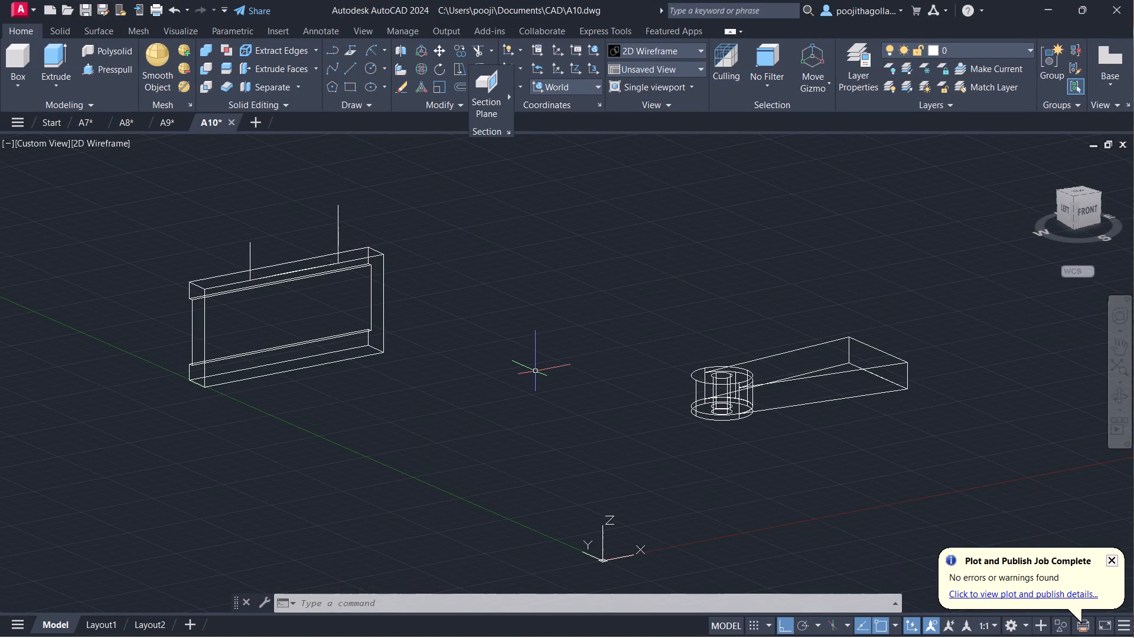
left_click(104, 147)
left_click(158, 271)
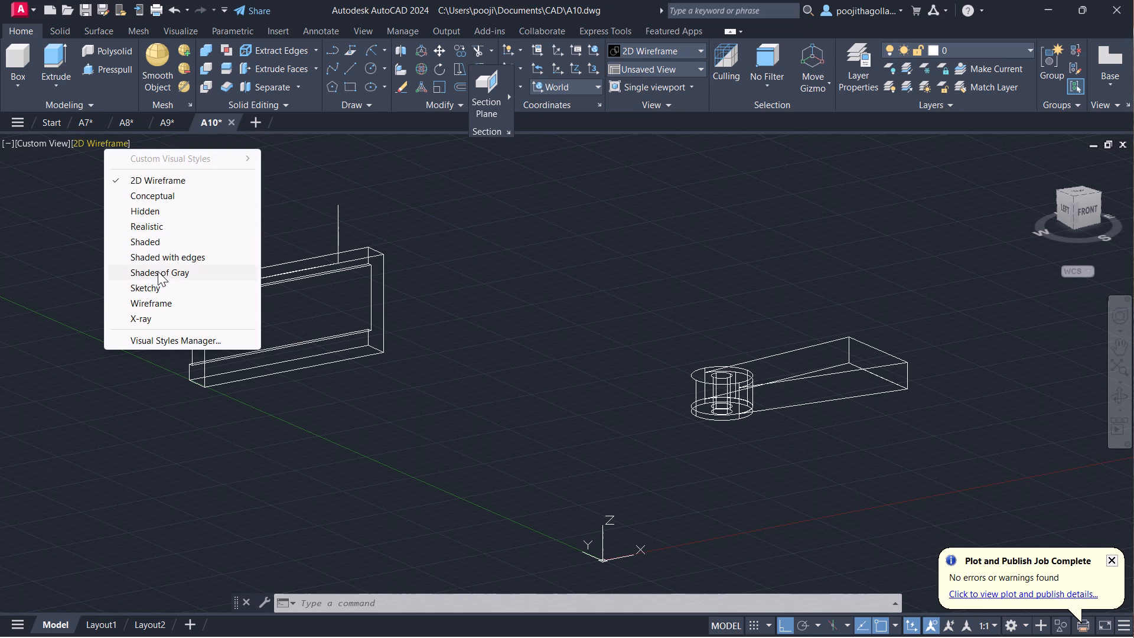
left_click(949, 343)
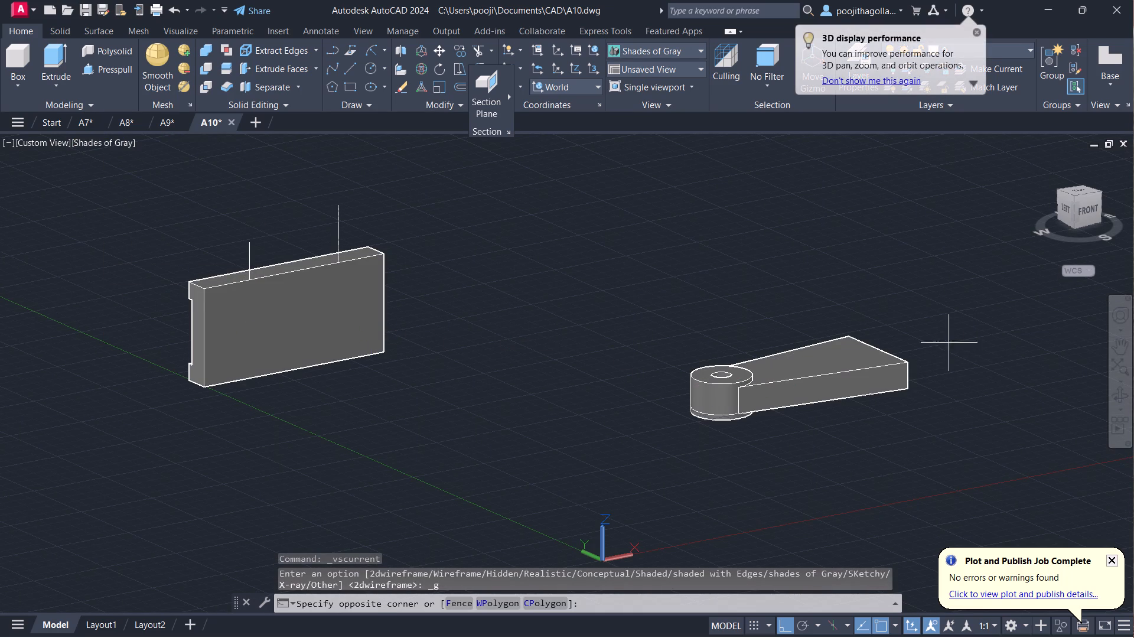
key("Escape")
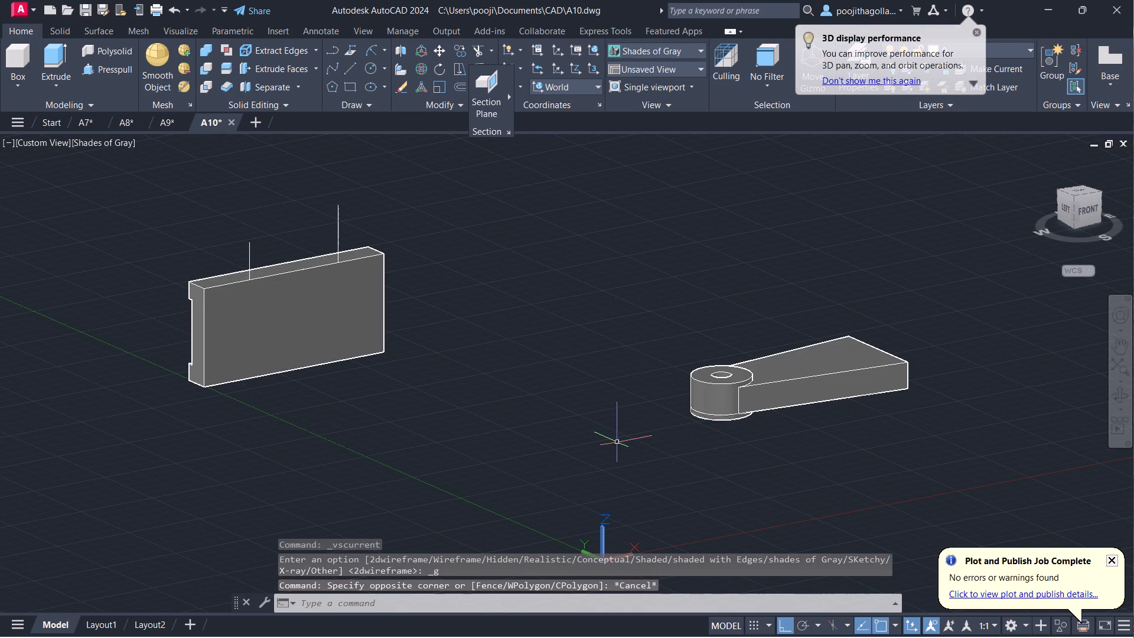
Align the arm and boss to the block, matching the arm's wide-end upper corners to the bases of the two vertical lines, without scaling.
type("al")
key("Return")
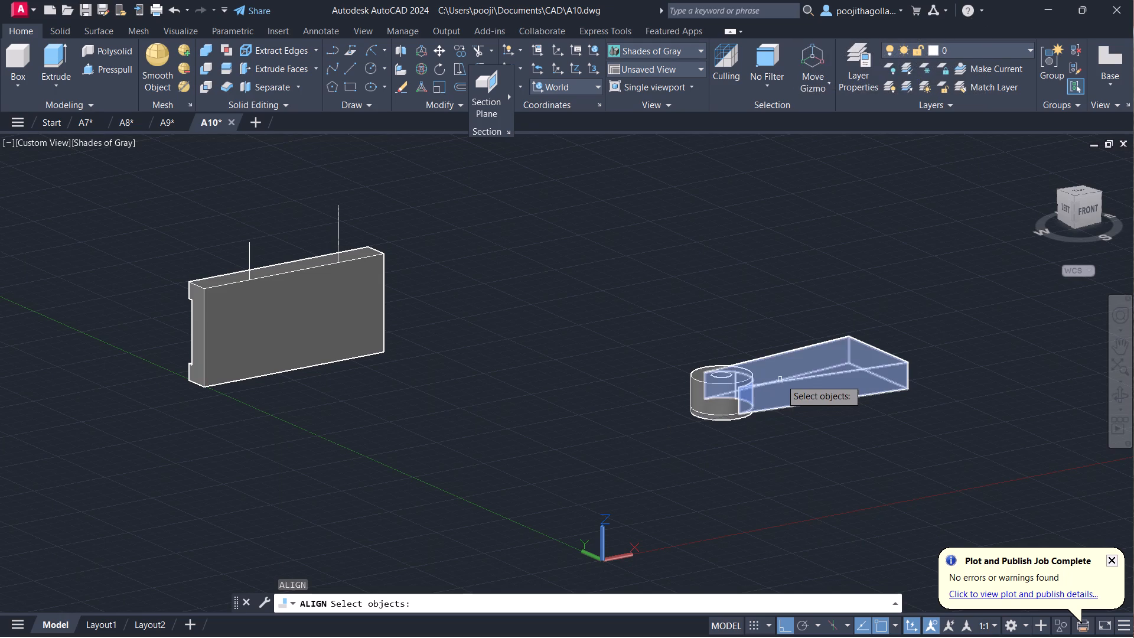
left_click(768, 391)
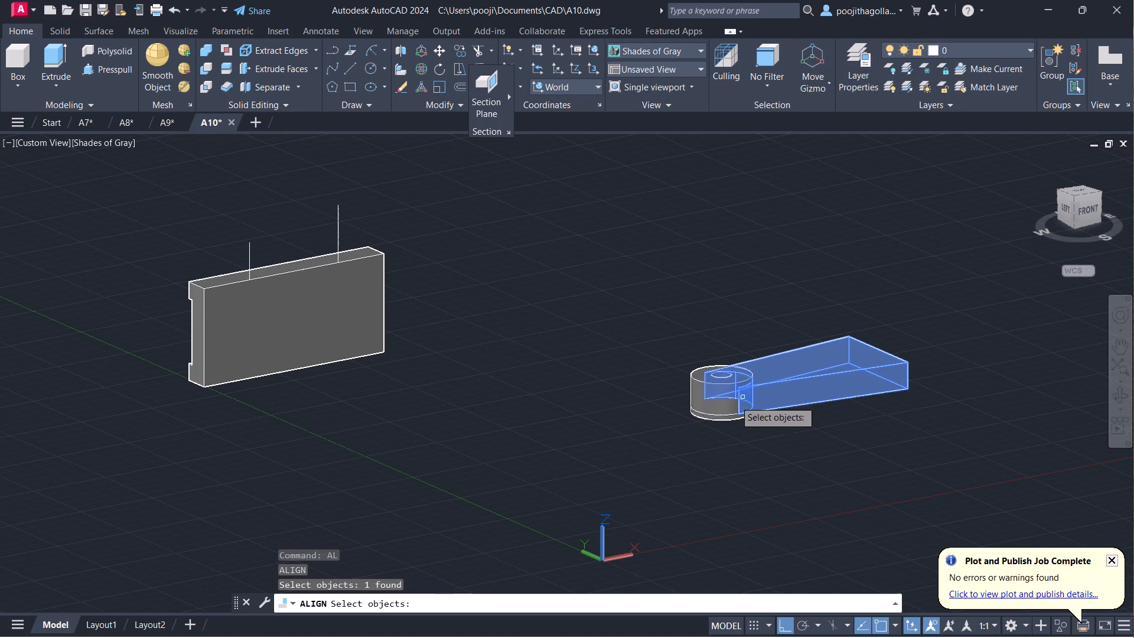
left_click(711, 406)
key("Return")
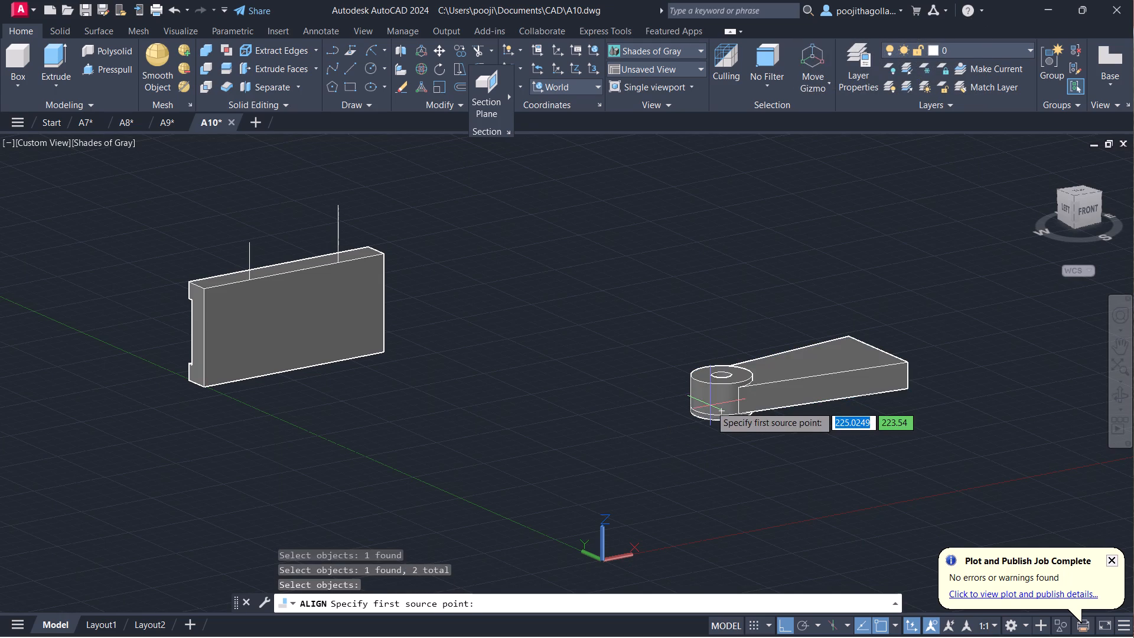
left_click(846, 336)
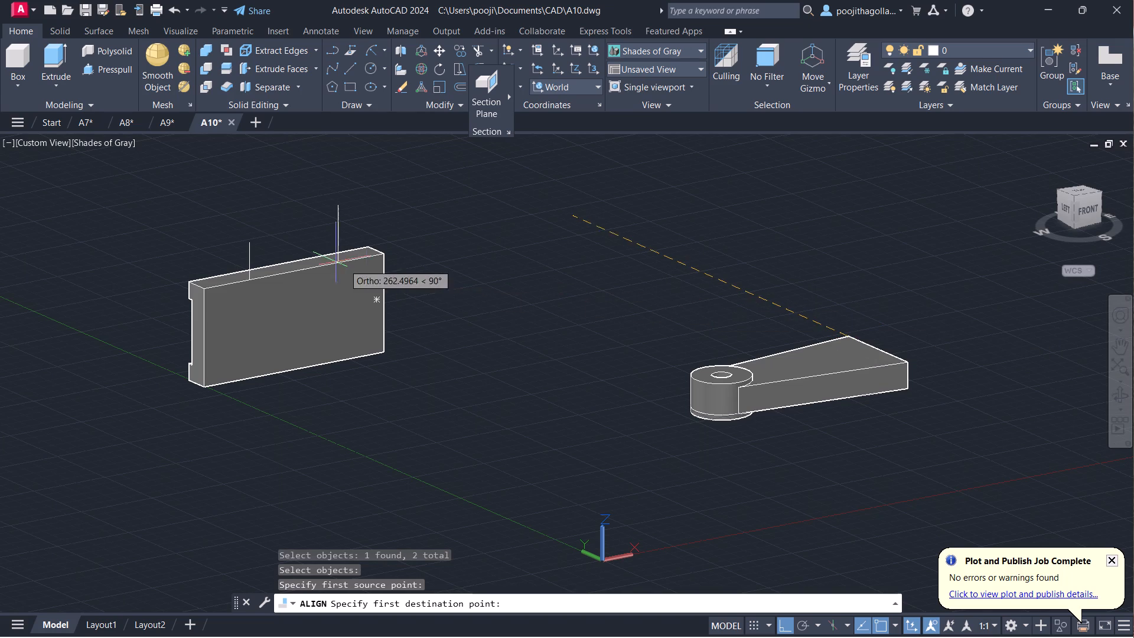
left_click(254, 282)
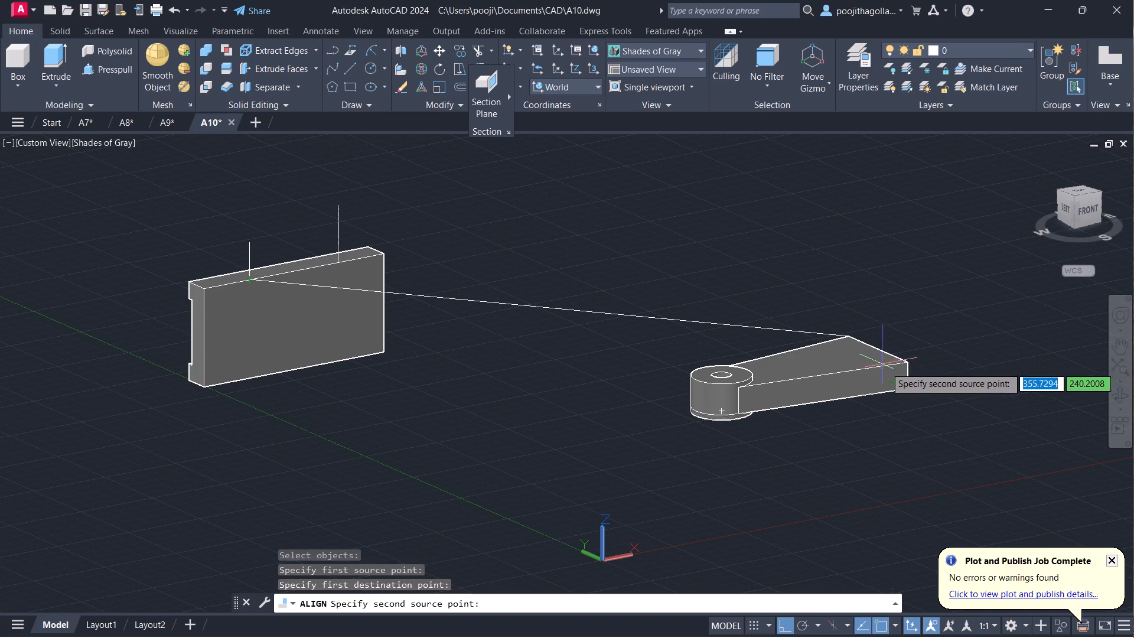
left_click(904, 363)
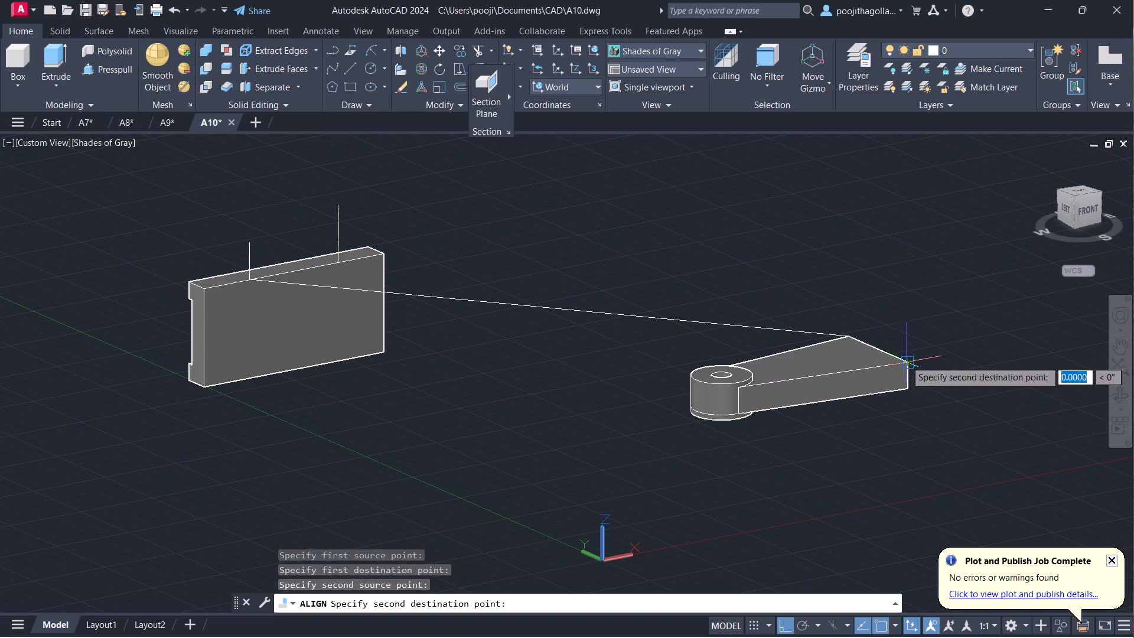
left_click(339, 265)
key("Return")
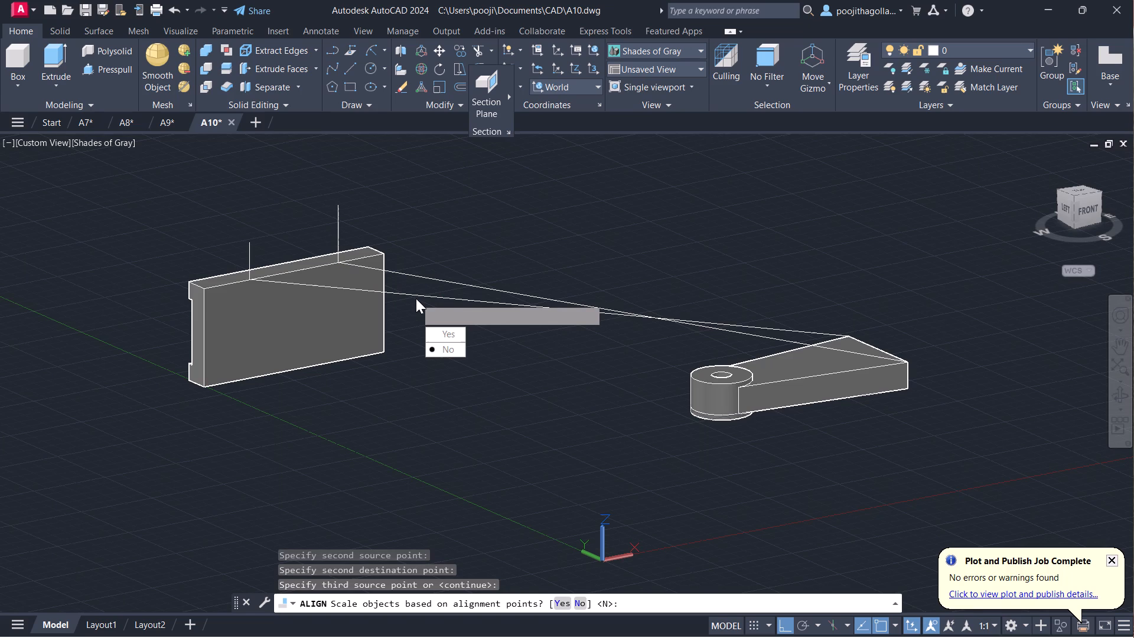
left_click_drag(434, 347, 416, 298)
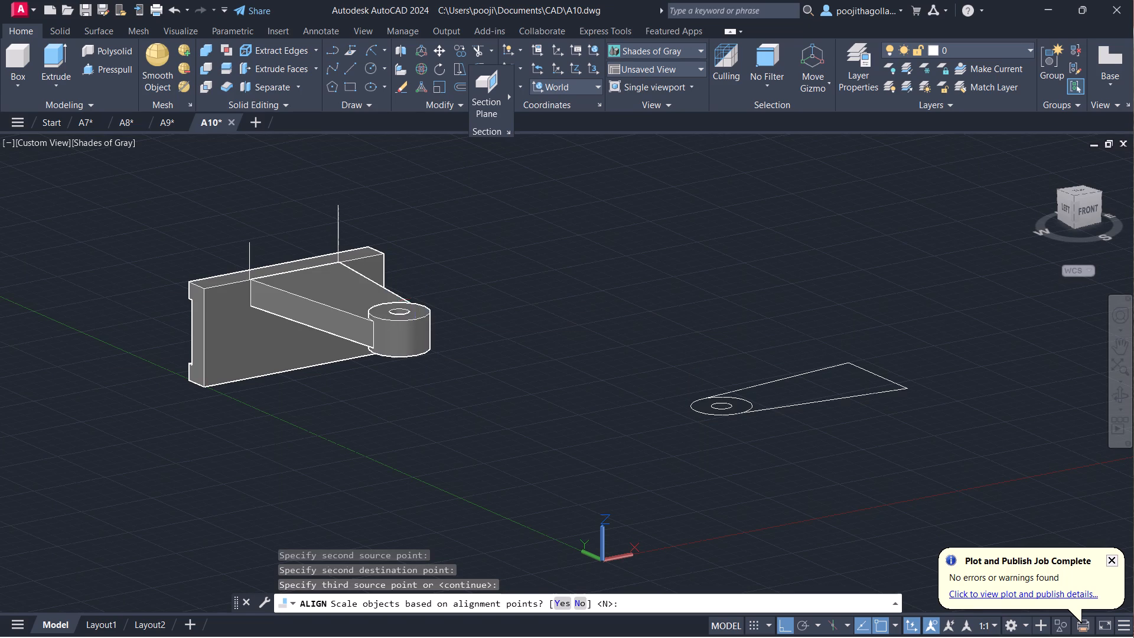
Delete the leftover 2D outline and circles of the arm and boss profile.
left_click(892, 359)
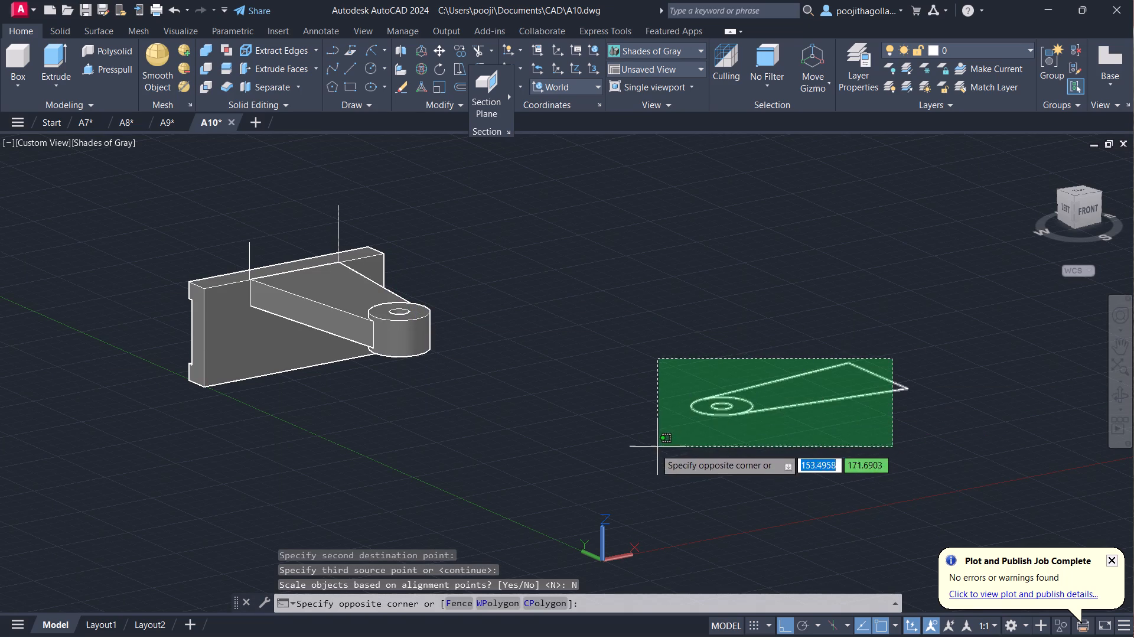
left_click(655, 448)
key("Delete")
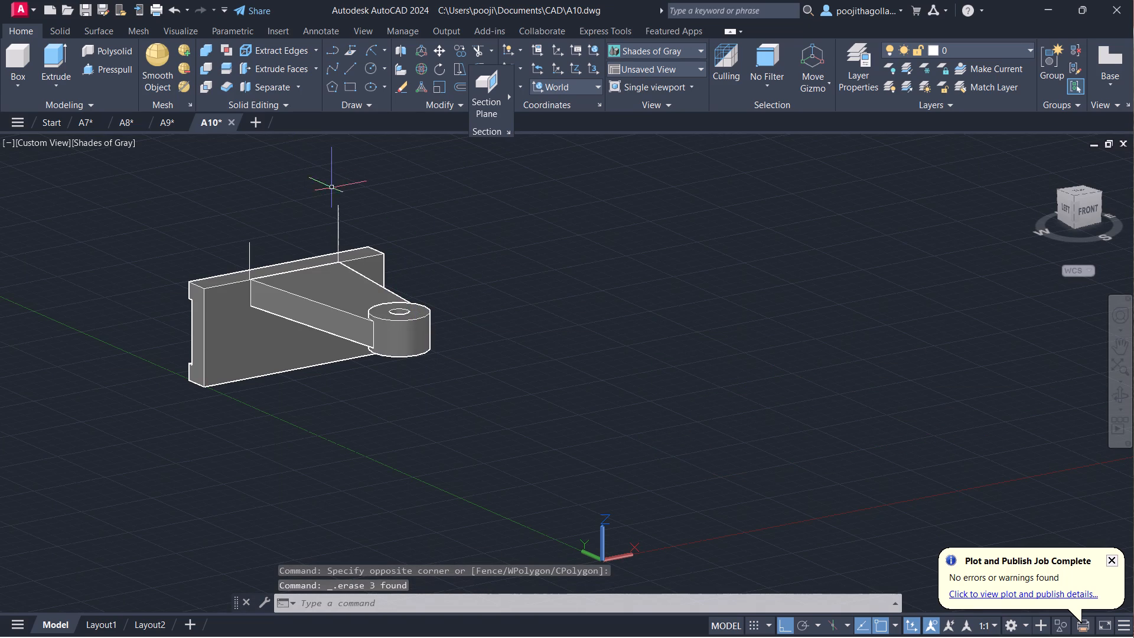
Delete the two vertical construction lines above the block's upper edge.
left_click(356, 208)
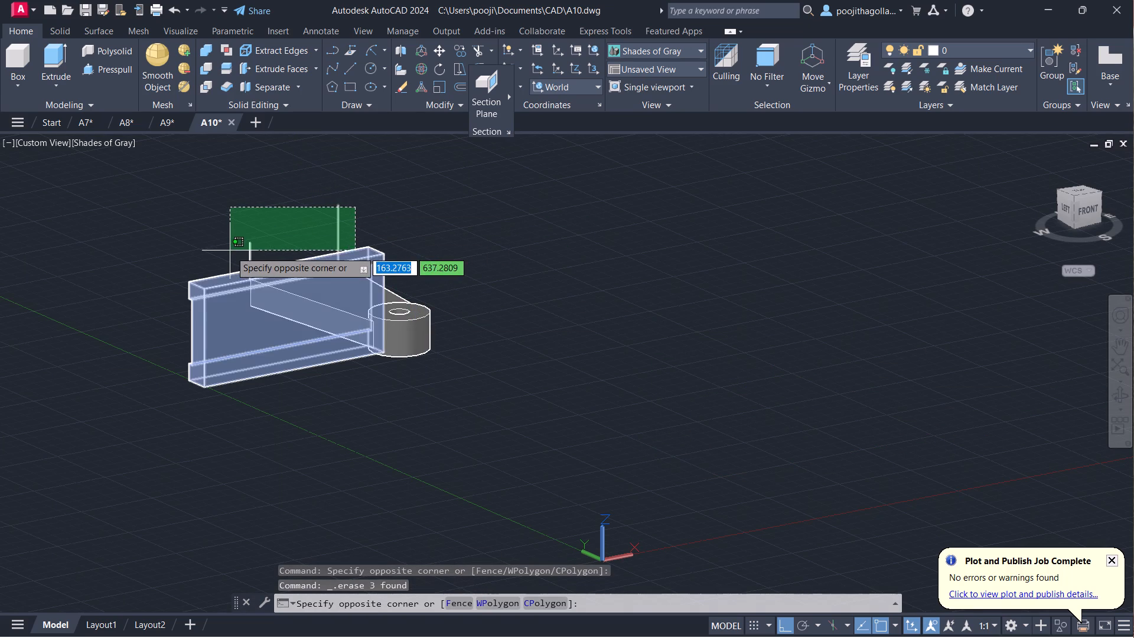
left_click(234, 245)
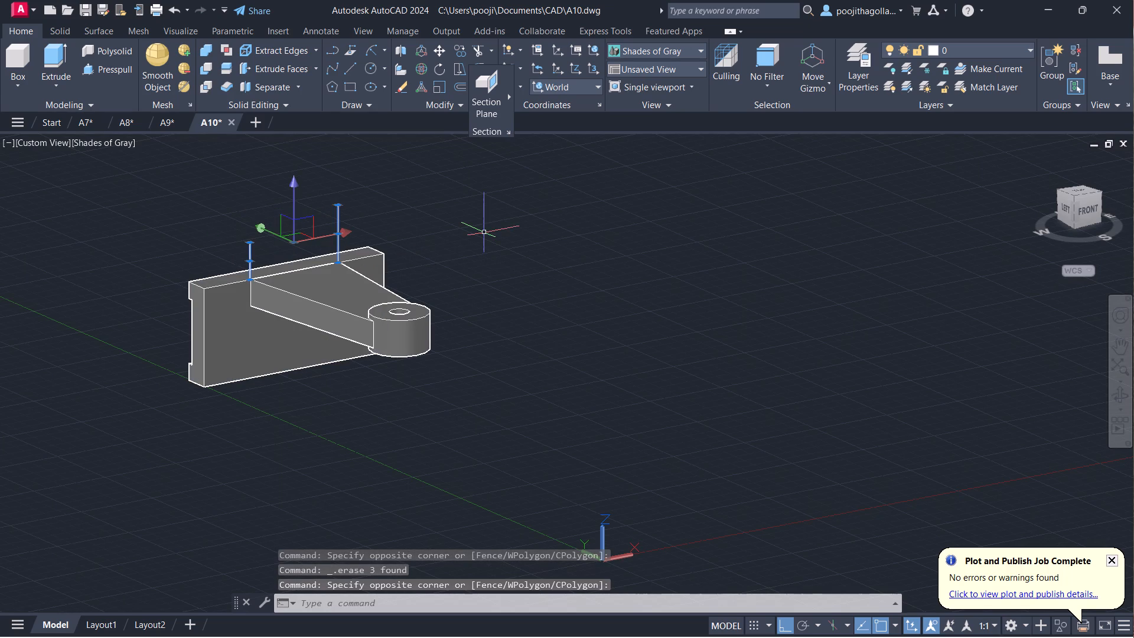
key("Delete")
Examine how the arm and boss sit against the block from the other side.
left_click(1117, 398)
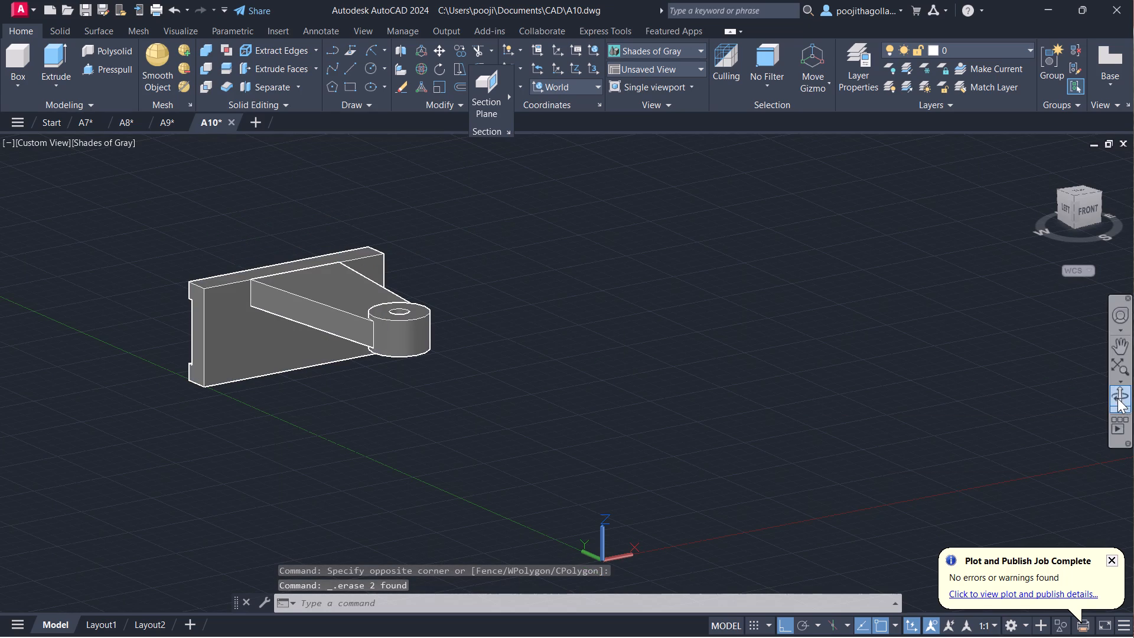
left_click_drag(339, 412, 202, 403)
scroll(304, 364, "up", 1)
middle_click_drag(334, 356, 356, 414)
scroll(356, 414, "up", 1)
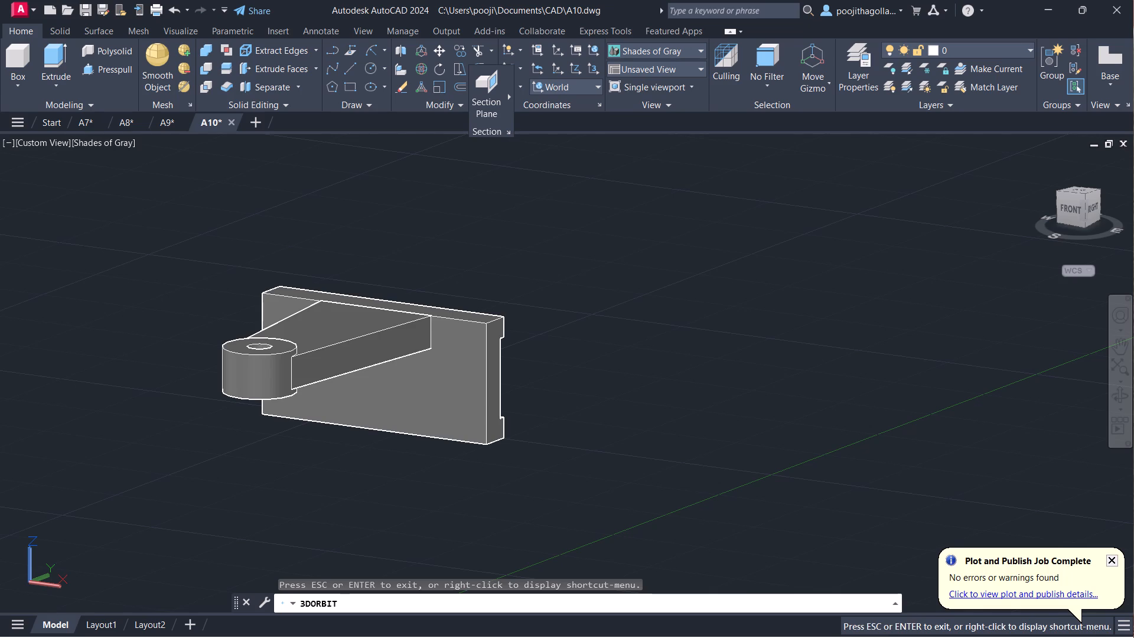
key("Escape")
scroll(388, 418, "up", 2)
middle_click_drag(388, 418, 469, 373)
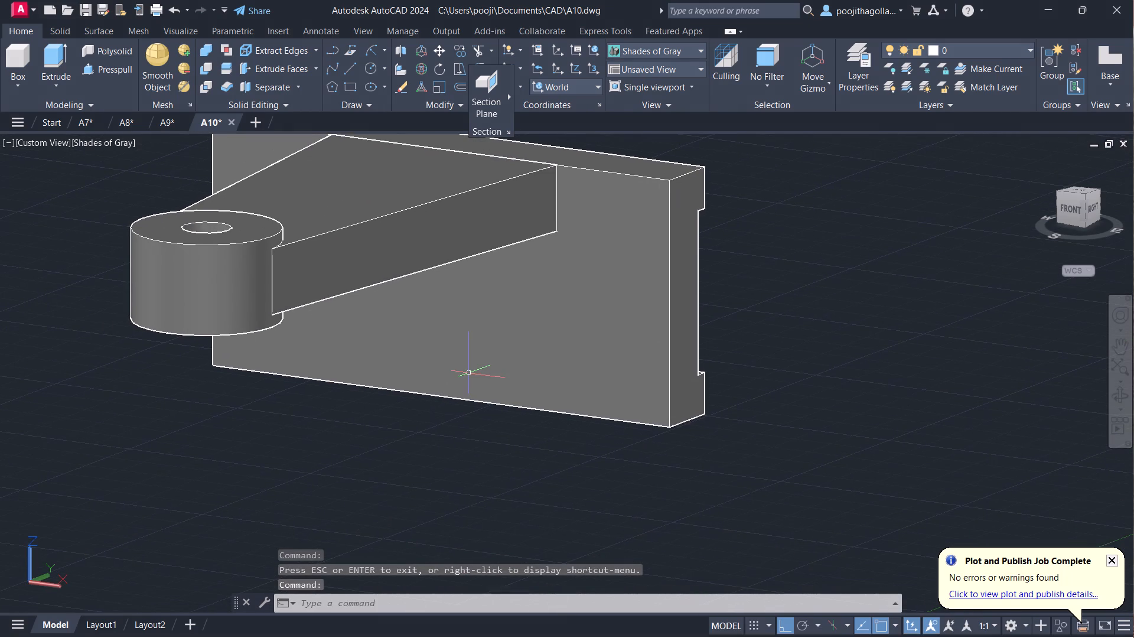
scroll(469, 373, "down", 1)
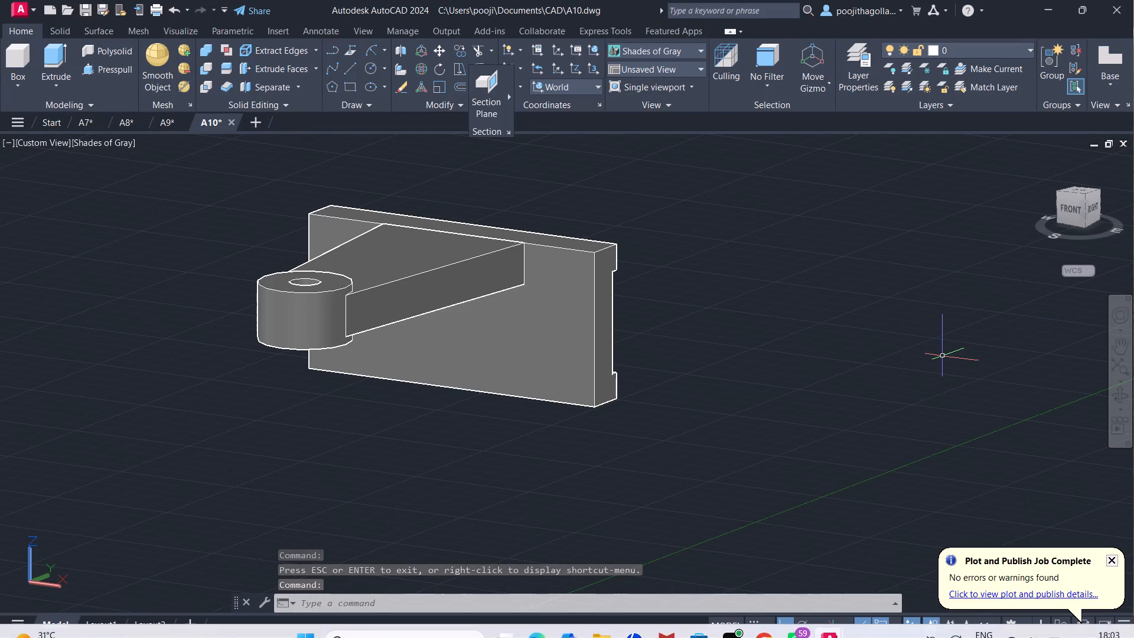
scroll(657, 344, "up", 1)
middle_click_drag(586, 344, 655, 348)
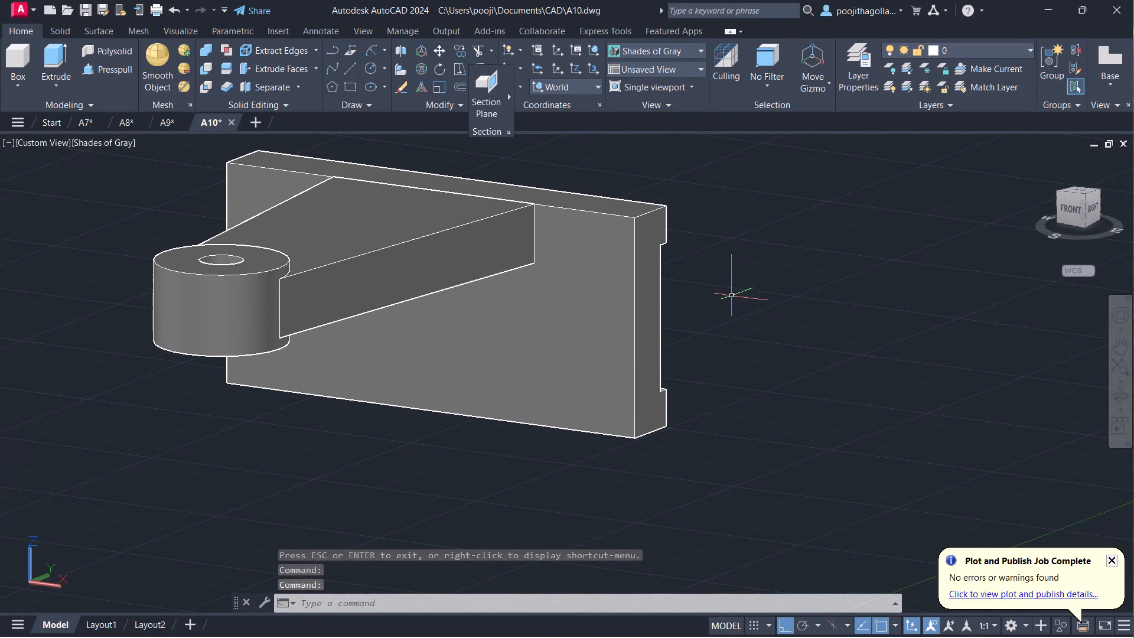
Draw a closed triangle of lines: 63 along the arm's underside from its wide-end lower edge midpoint, to the block's lower front edge midpoint, and back.
middle_click_drag(872, 339, 884, 347, "shift")
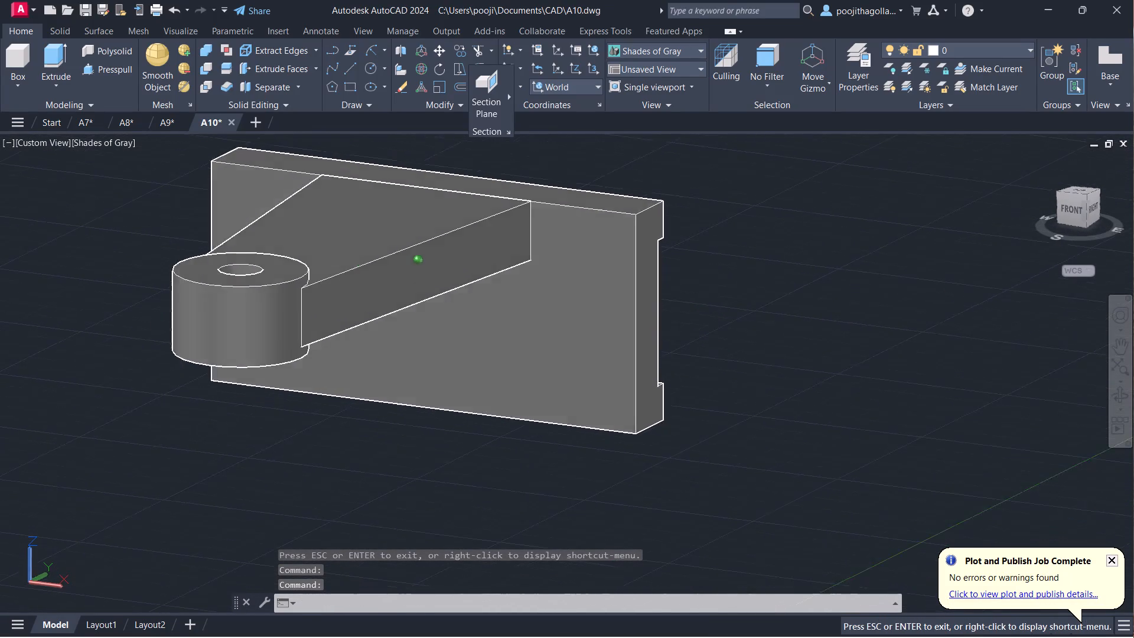
middle_click_drag(884, 347, 900, 215, "shift")
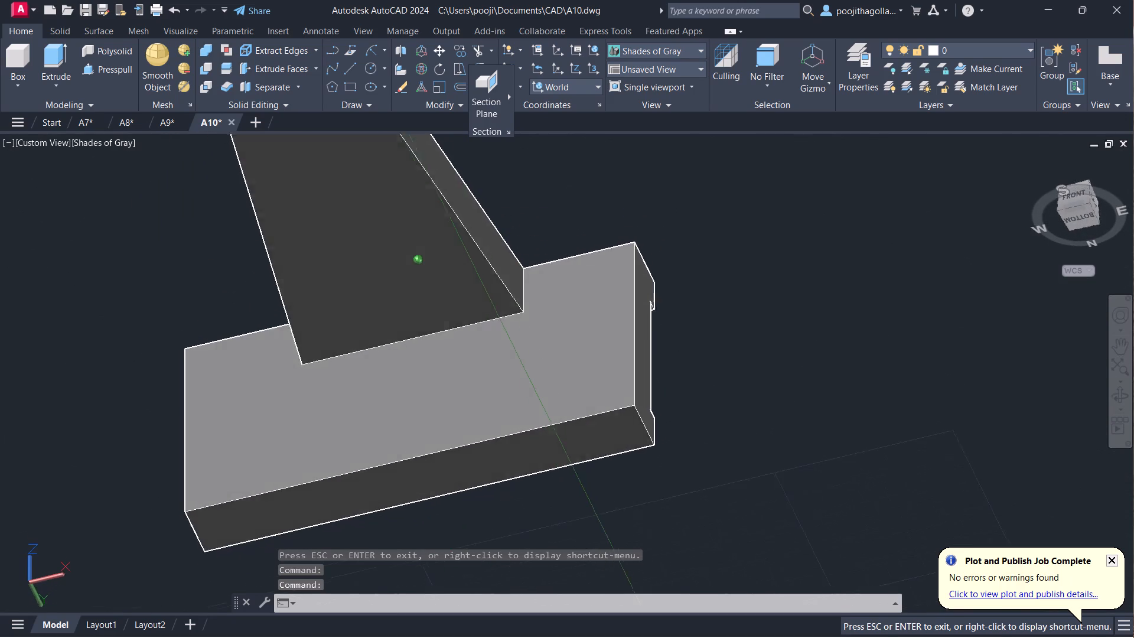
middle_click_drag(900, 215, 911, 204, "shift")
middle_click_drag(861, 320, 833, 347)
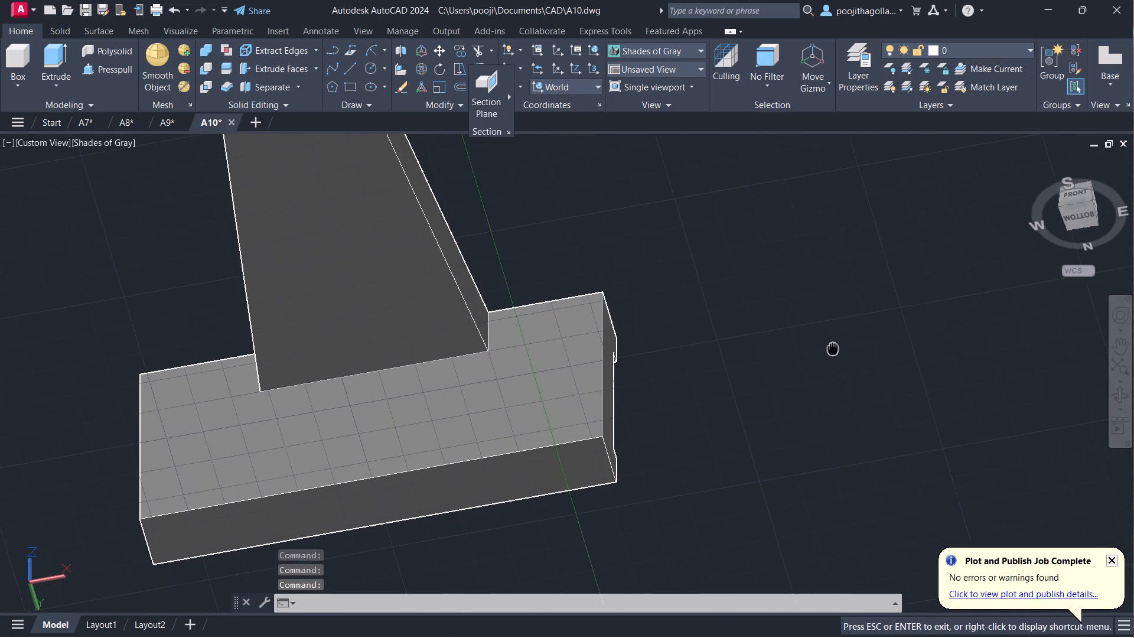
middle_click_drag(833, 347, 931, 323)
key("l")
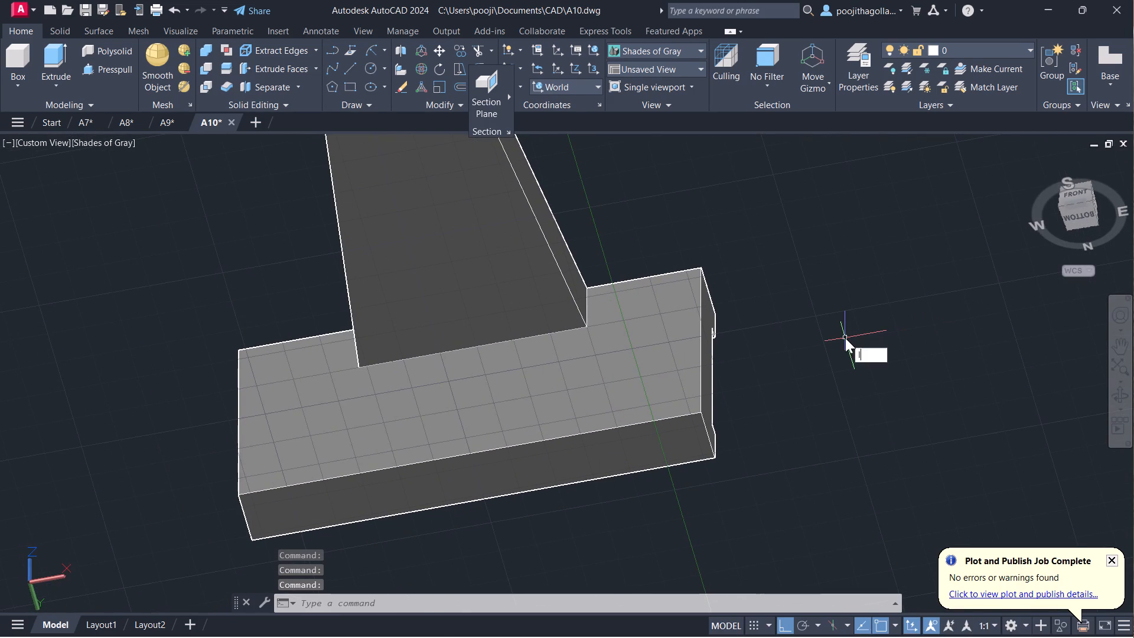
key("Return")
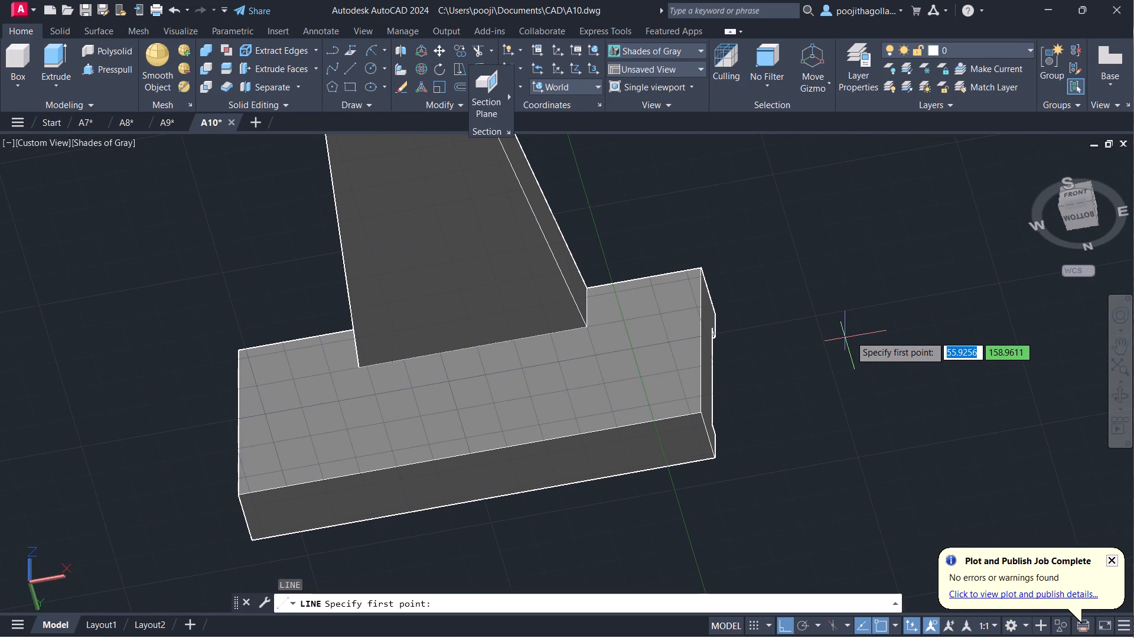
left_click(472, 350)
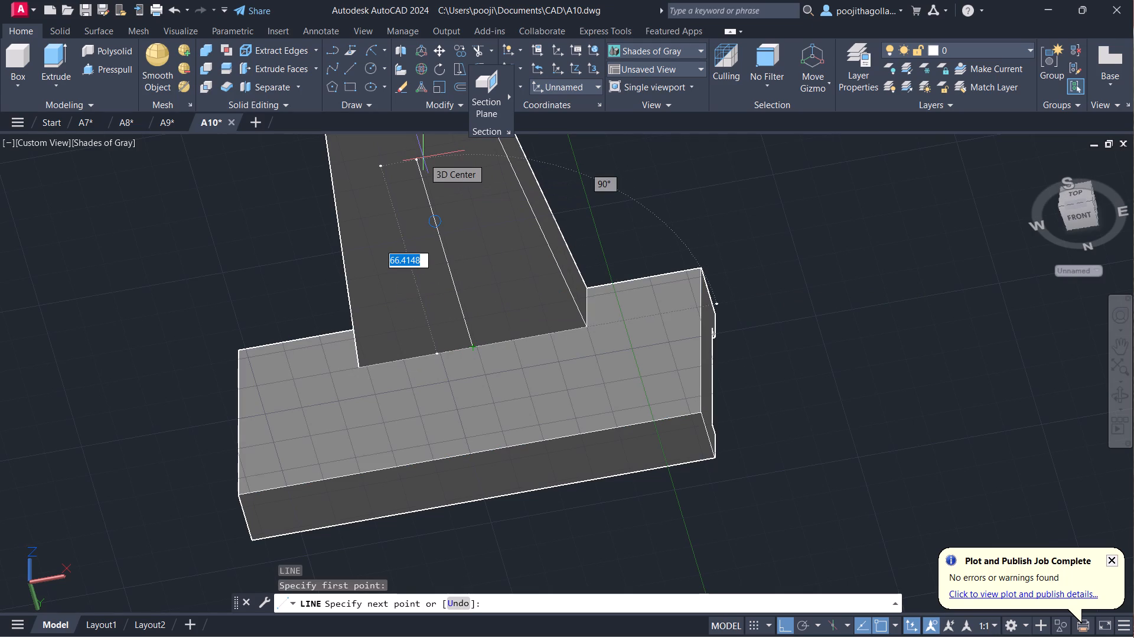
type("63")
key("Return")
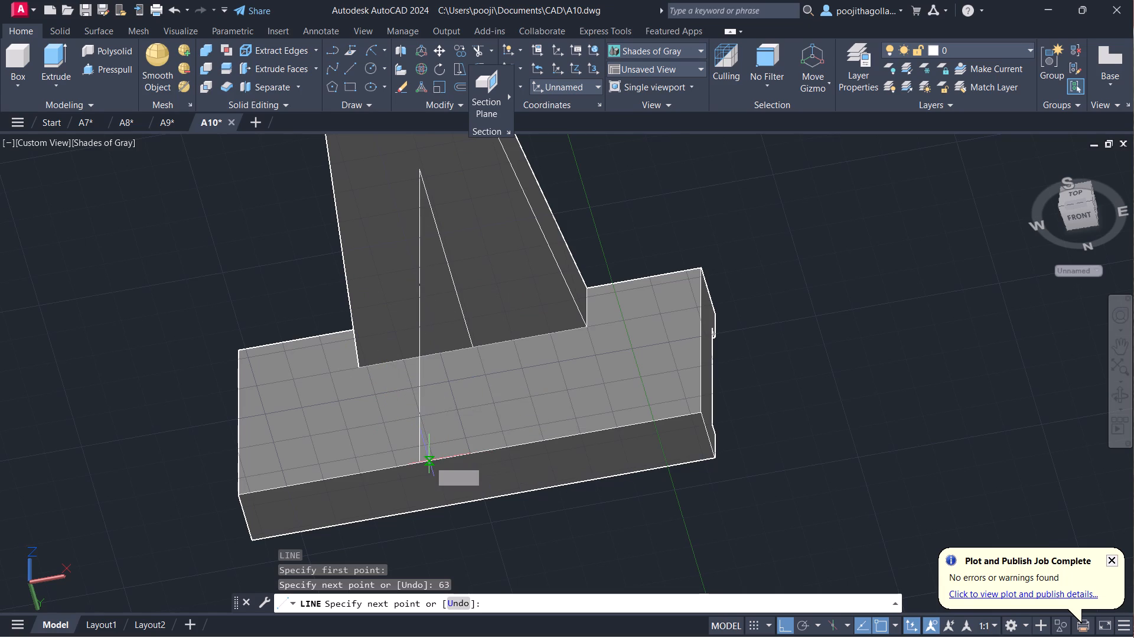
left_click(471, 455)
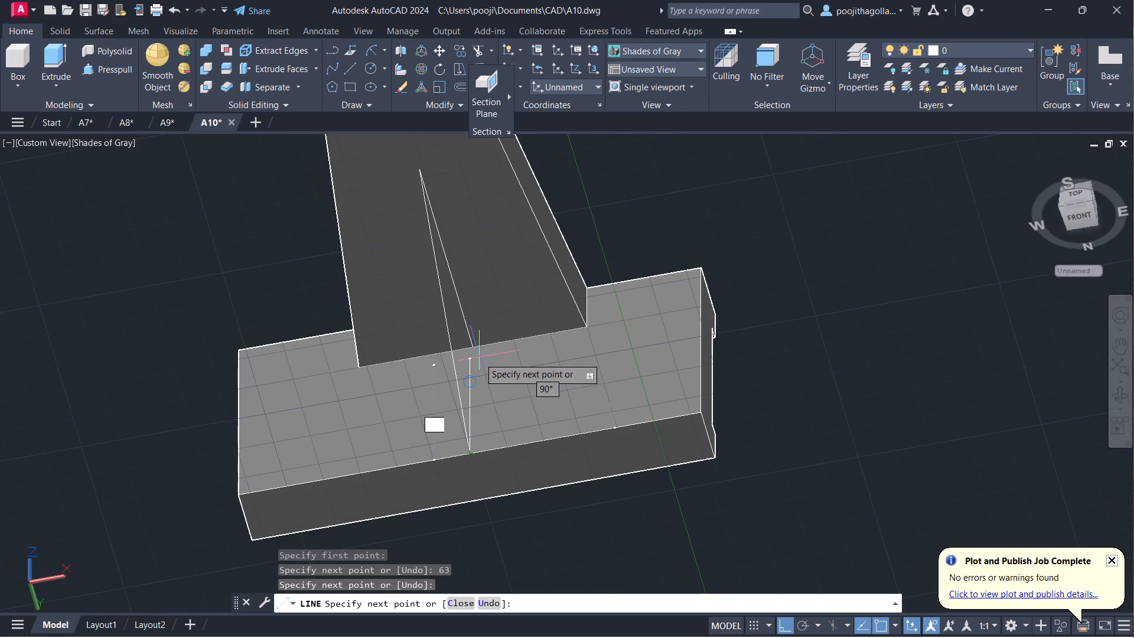
scroll(479, 347, "up", 3)
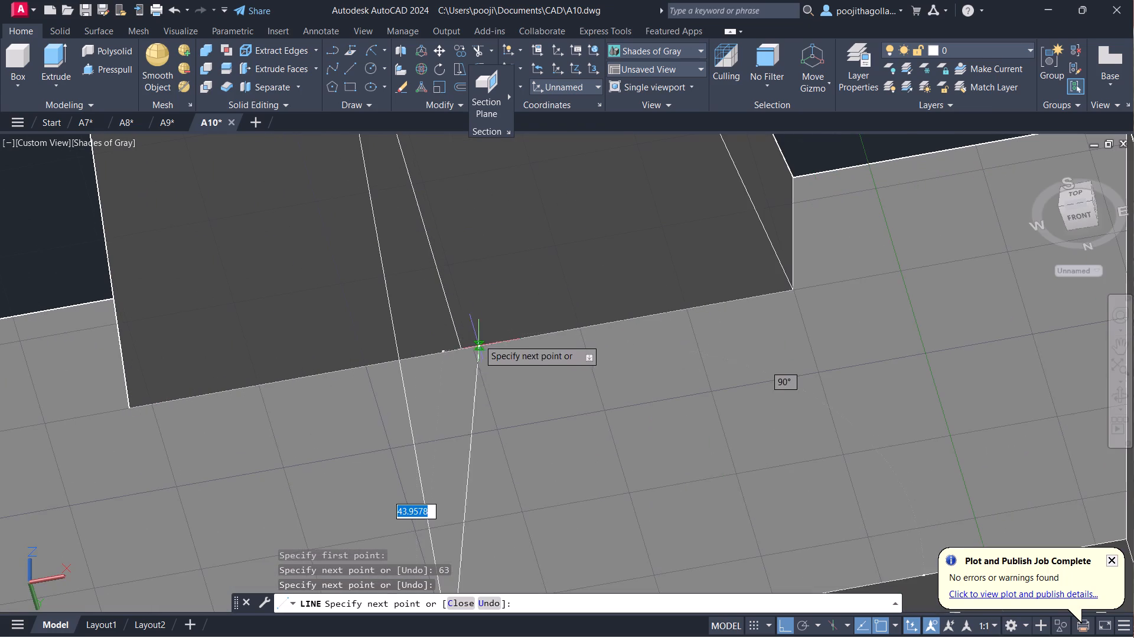
scroll(466, 345, "up", 4)
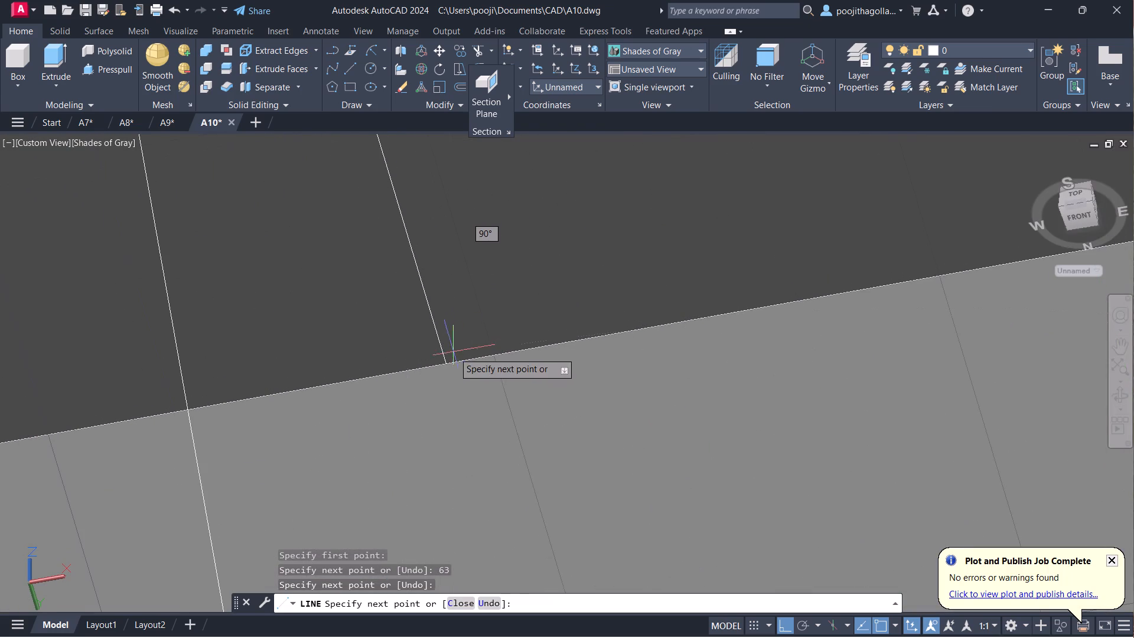
scroll(445, 363, "up", 3)
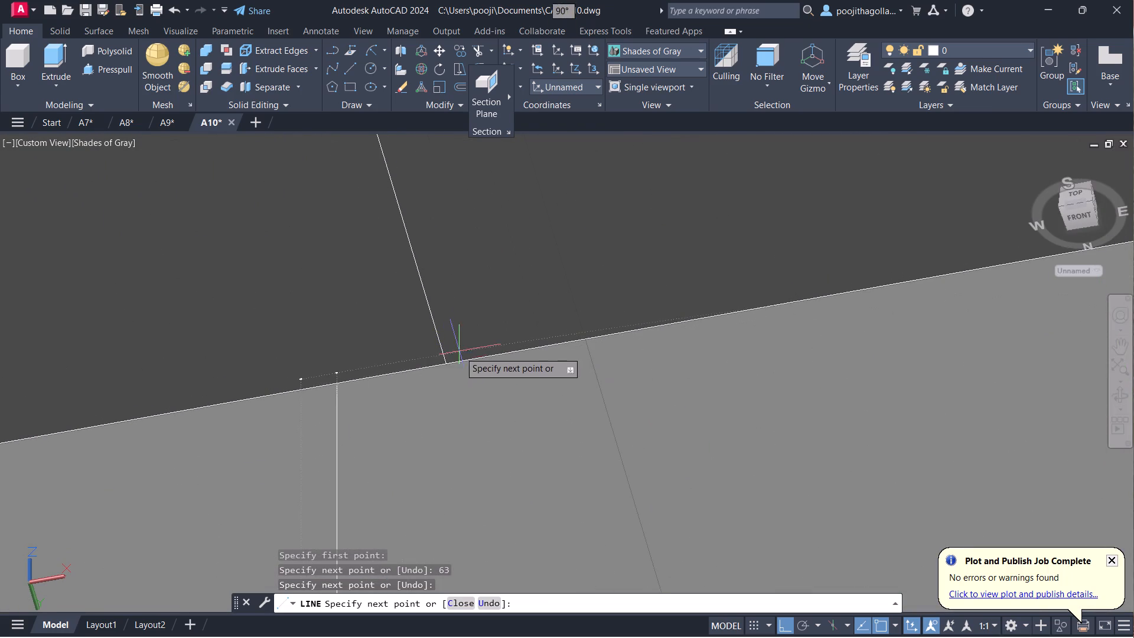
left_click(445, 362)
scroll(445, 364, "down", 6)
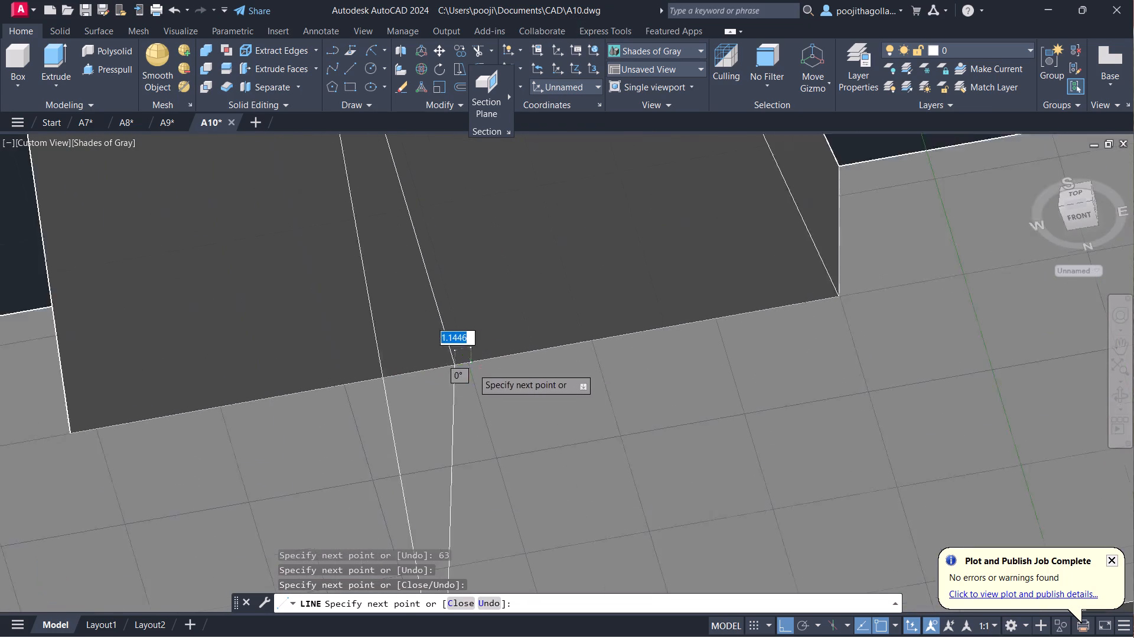
scroll(480, 375, "down", 2)
key("Escape")
Switch to the 2D Wireframe visual style and join the triangle's three lines into one polyline.
middle_click_drag(506, 376, 595, 302)
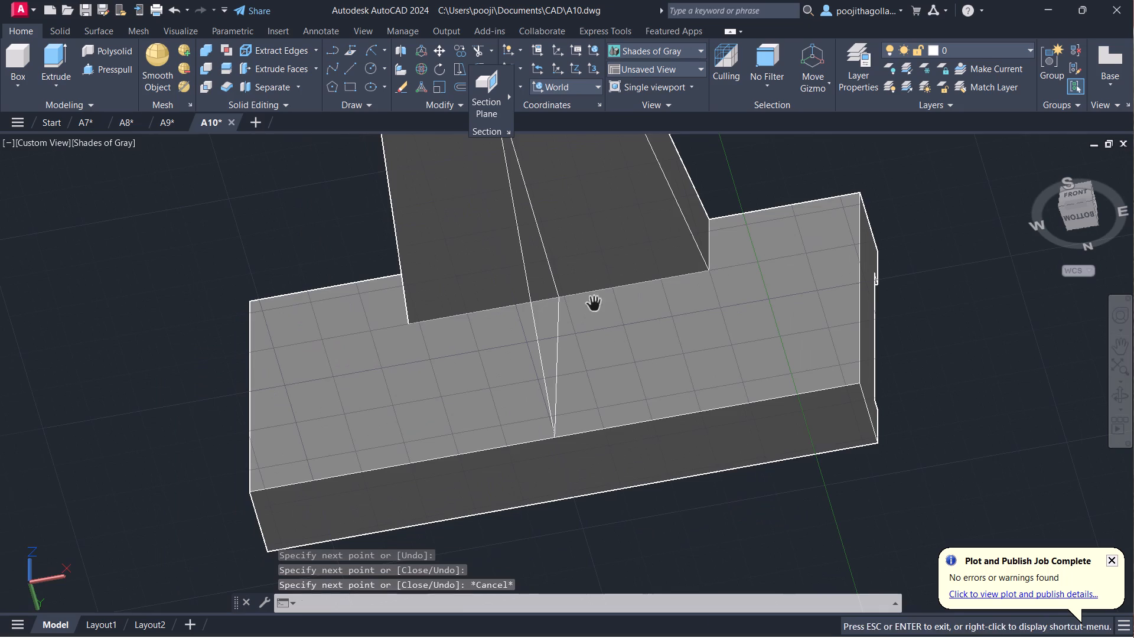
scroll(595, 302, "down", 1)
middle_click_drag(602, 290, 602, 336)
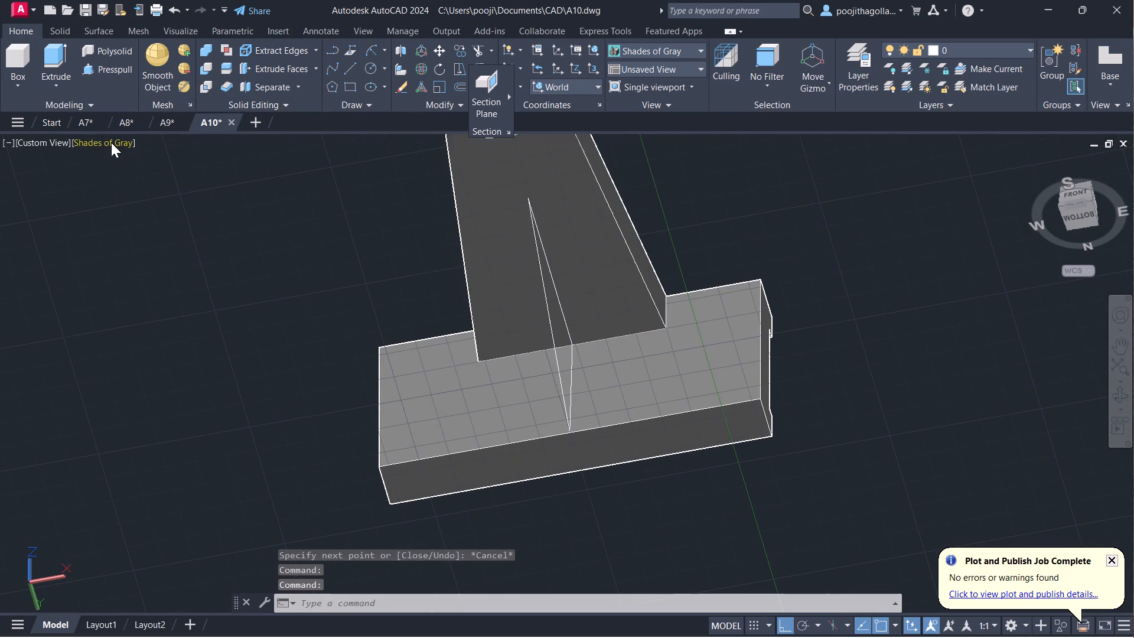
left_click(111, 142)
left_click(172, 181)
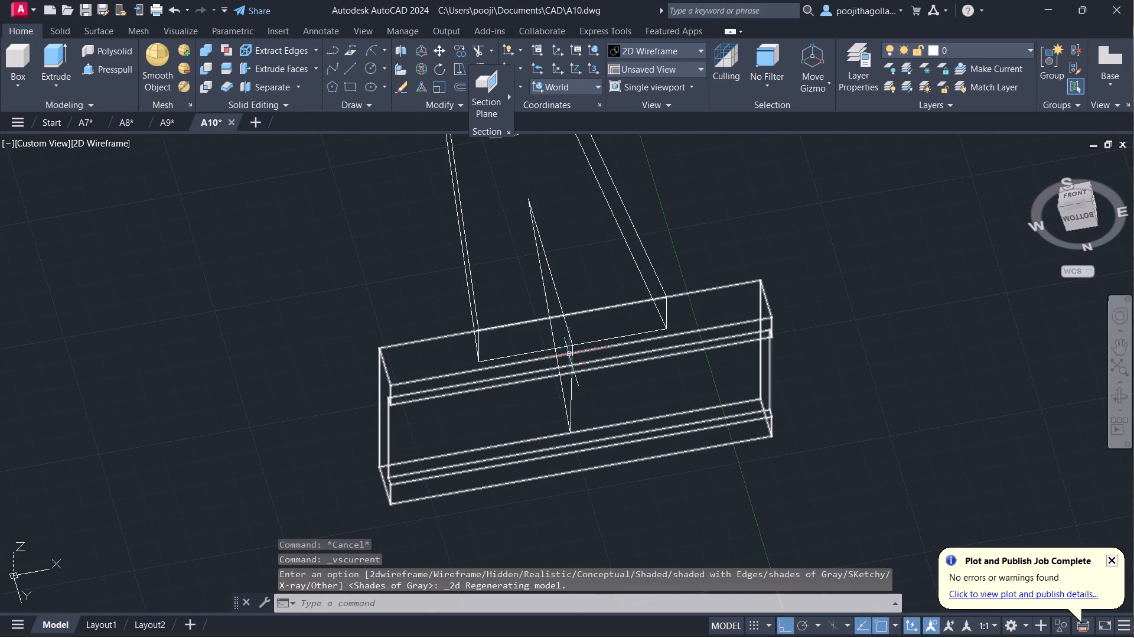
left_click(580, 382)
left_click(558, 392)
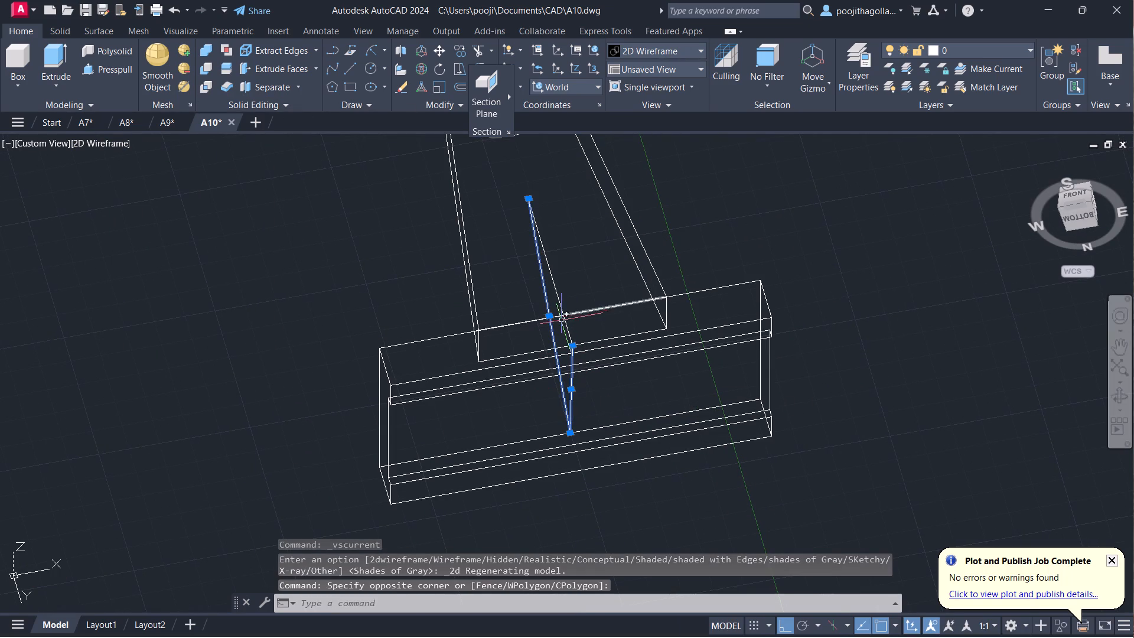
left_click(557, 299)
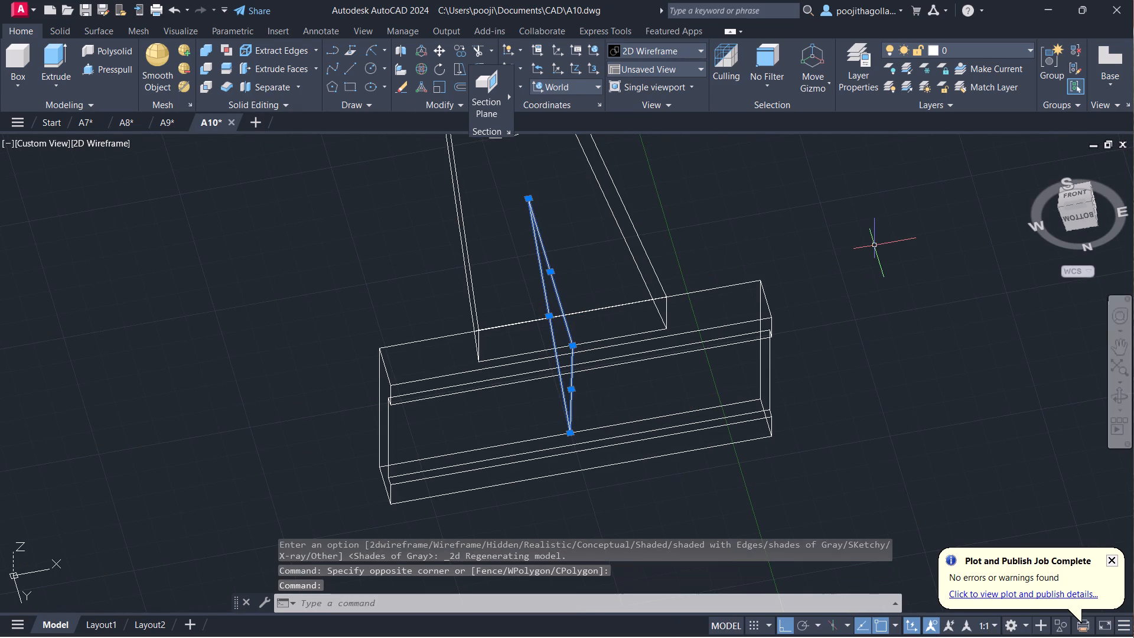
key("j")
key("Return")
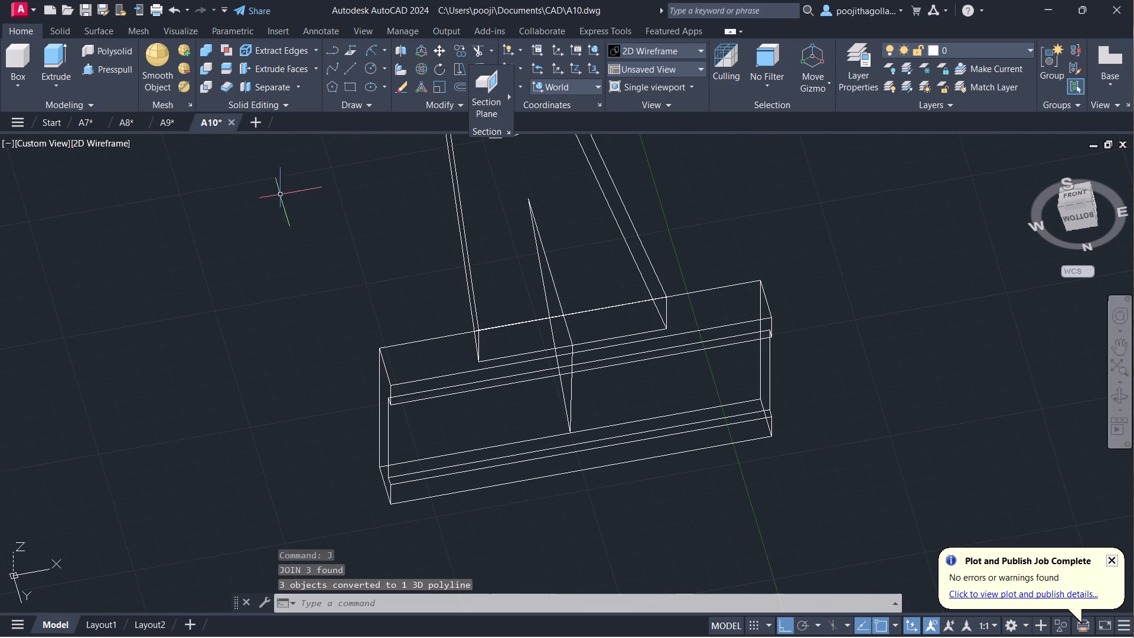
Presspull the triangular profile by 6 to each side to form a solid rib under the arm.
left_click(112, 71)
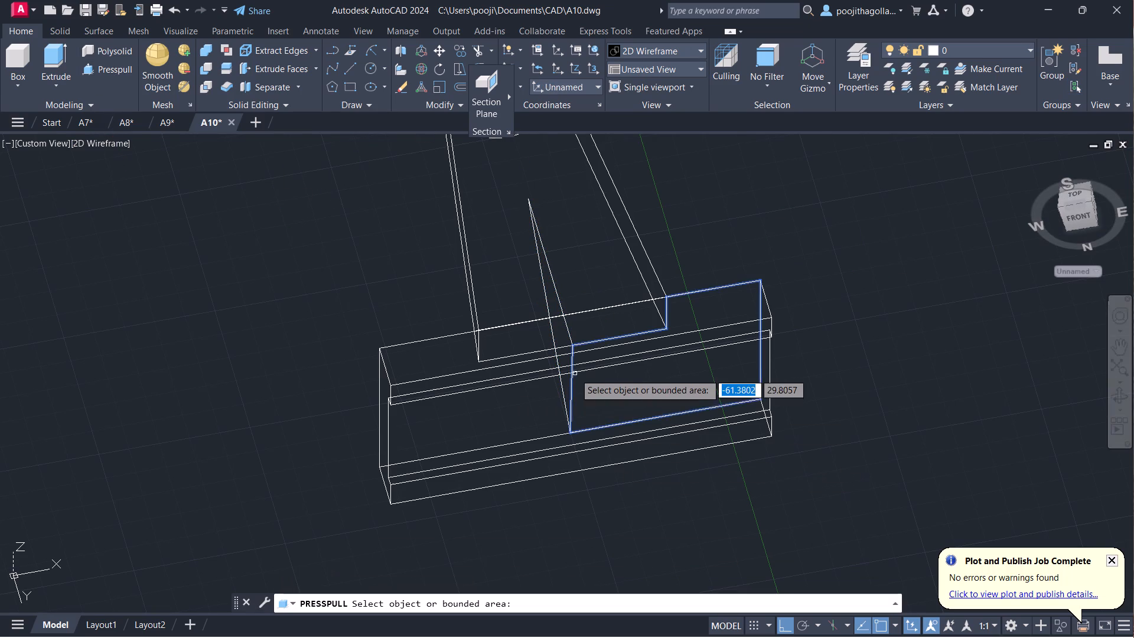
left_click(569, 377)
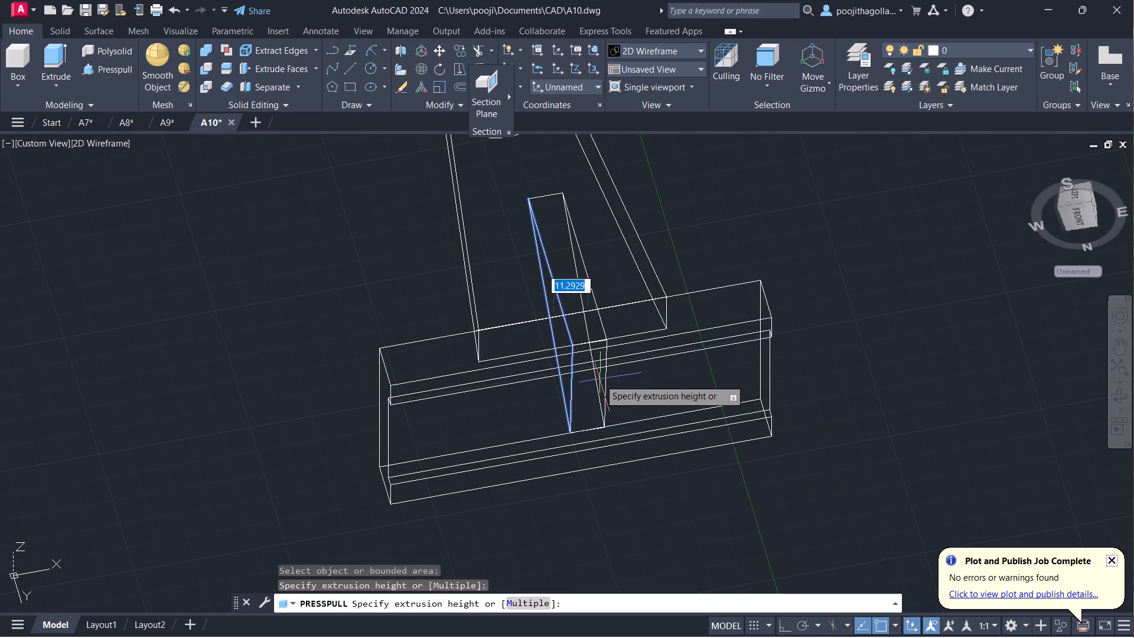
key("6")
key("Return")
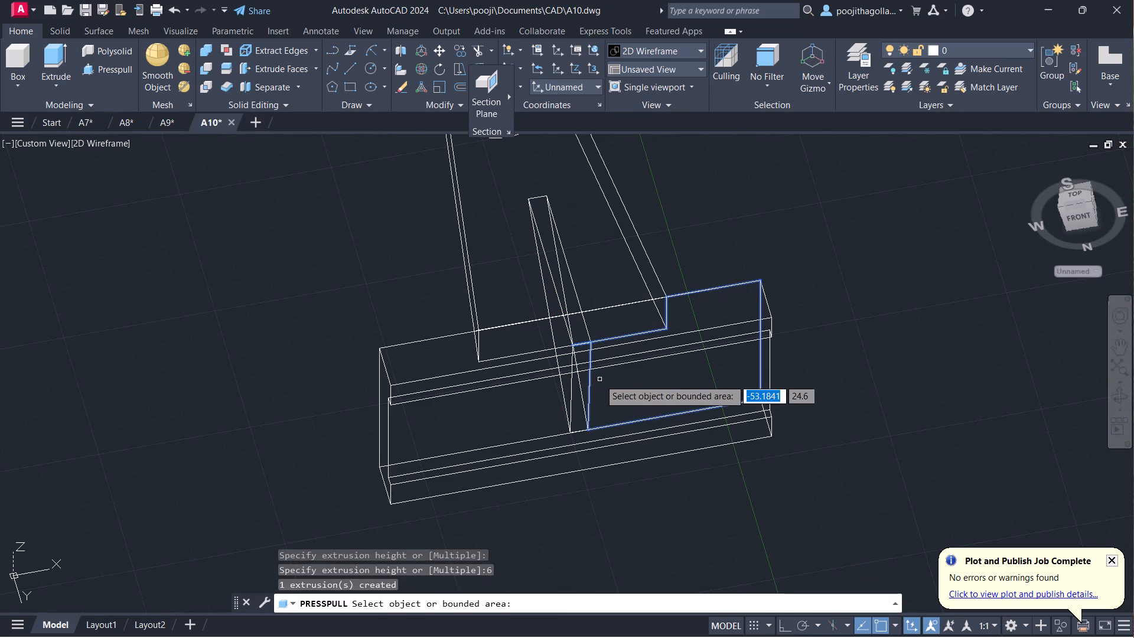
middle_click_drag(496, 377, 560, 382, "shift")
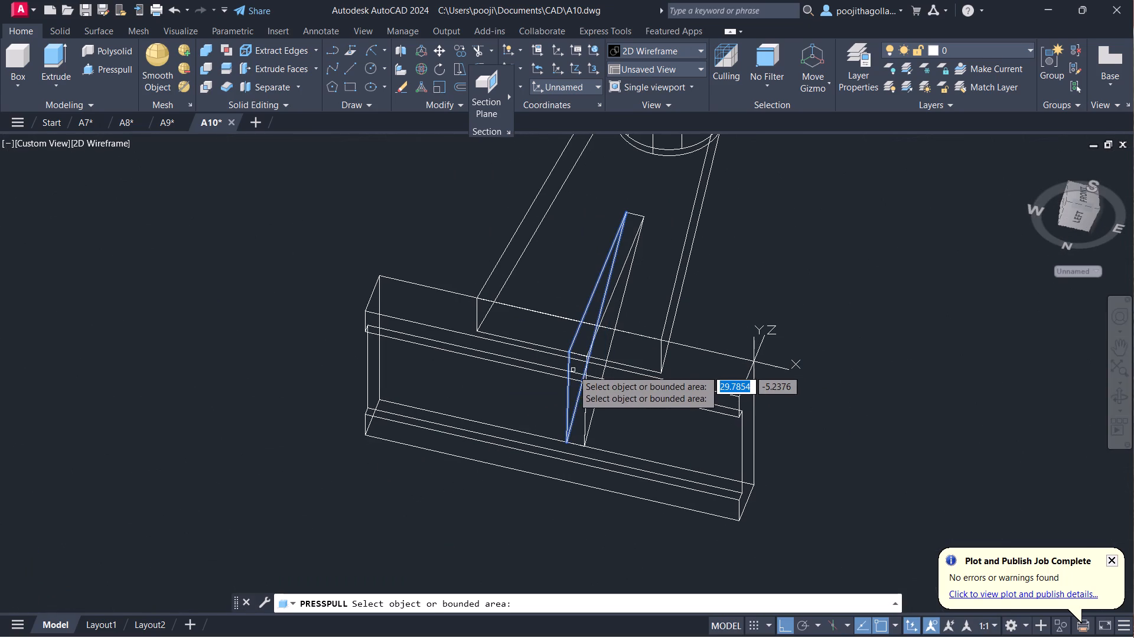
left_click(573, 370)
key("6")
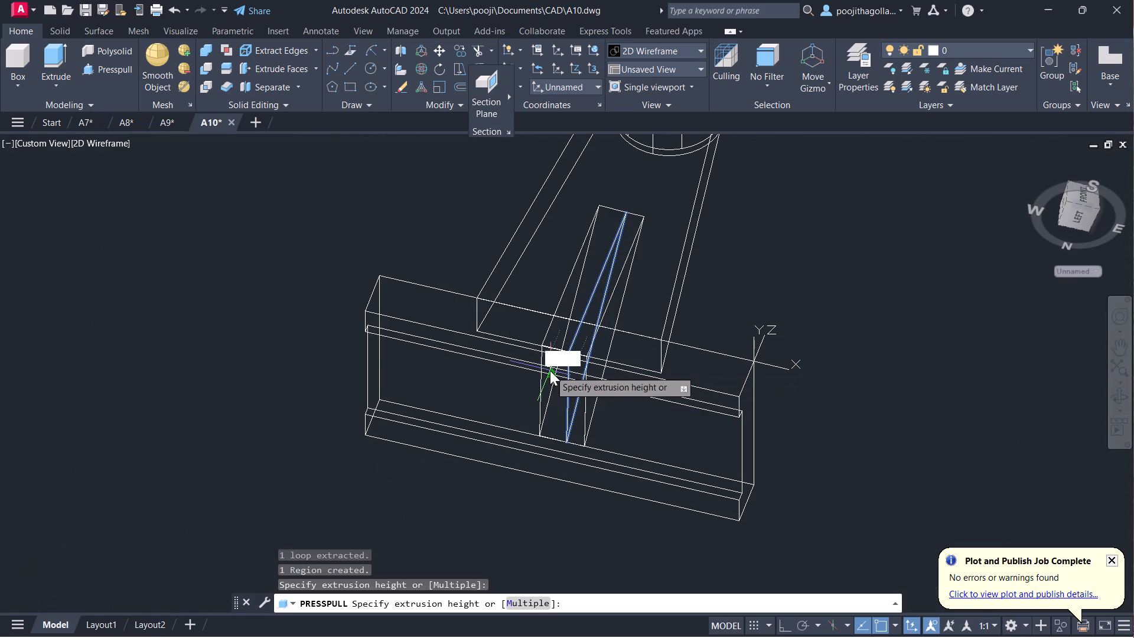
key("Return")
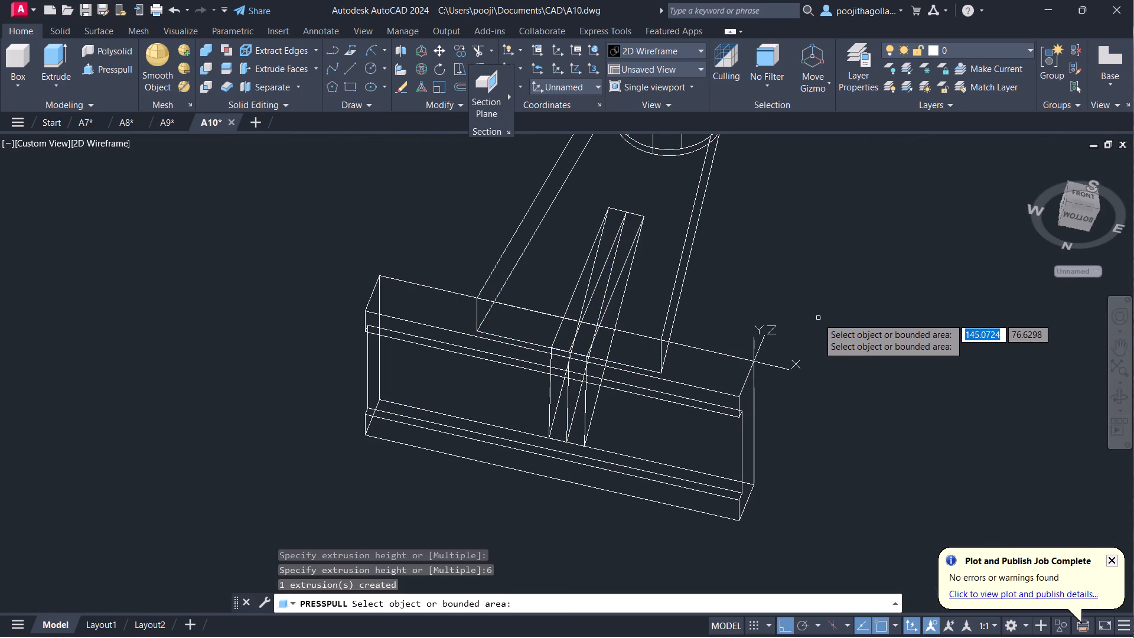
key("Escape")
Restore the Shades of Gray visual style and examine the rib between the arm and the block from below and the side.
left_click(96, 137)
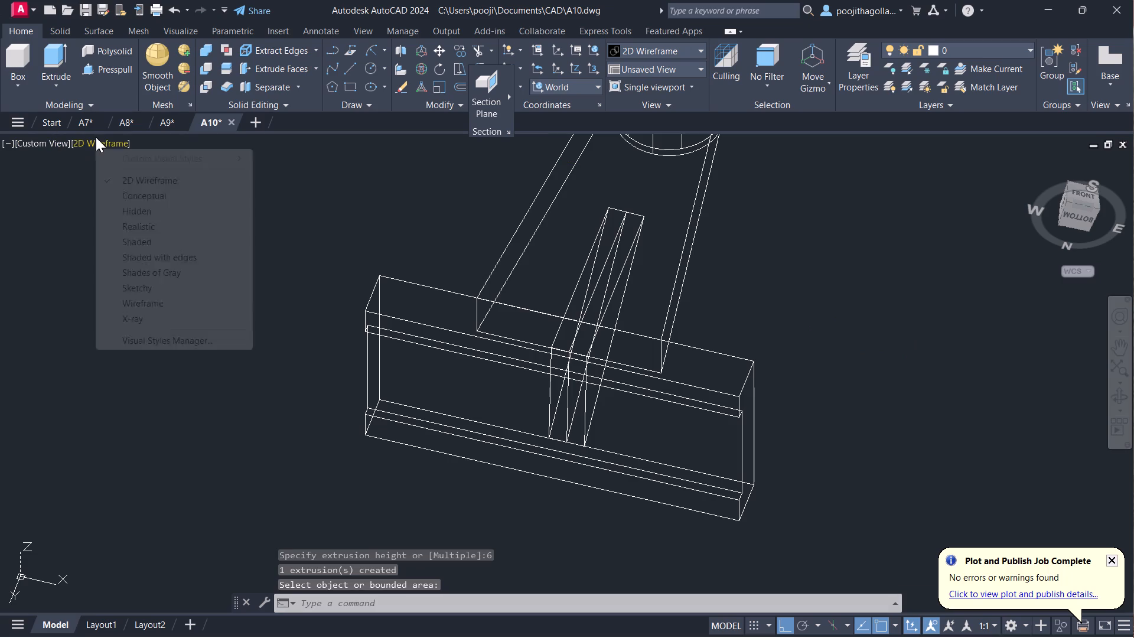
left_click(168, 268)
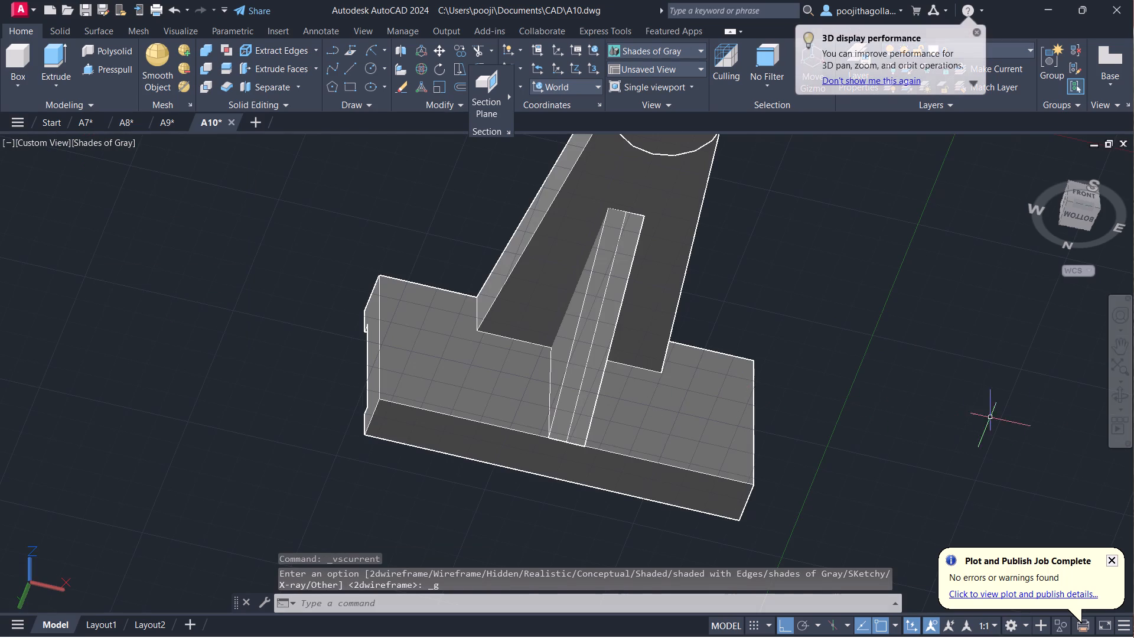
left_click(1117, 393)
left_click_drag(826, 336, 690, 421)
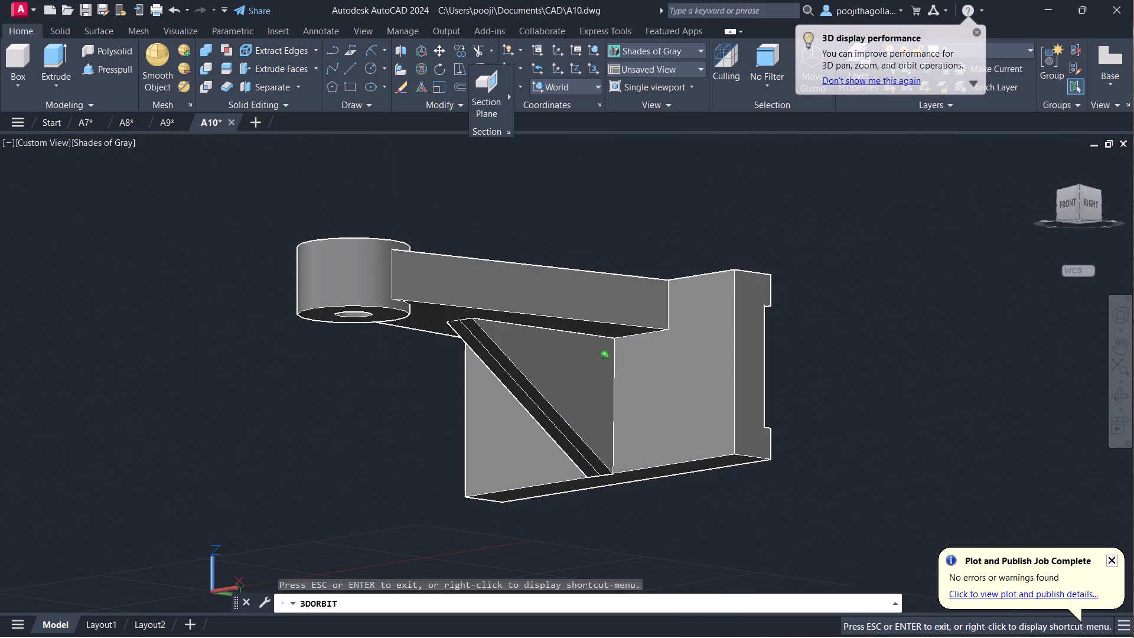
left_click_drag(690, 421, 664, 457)
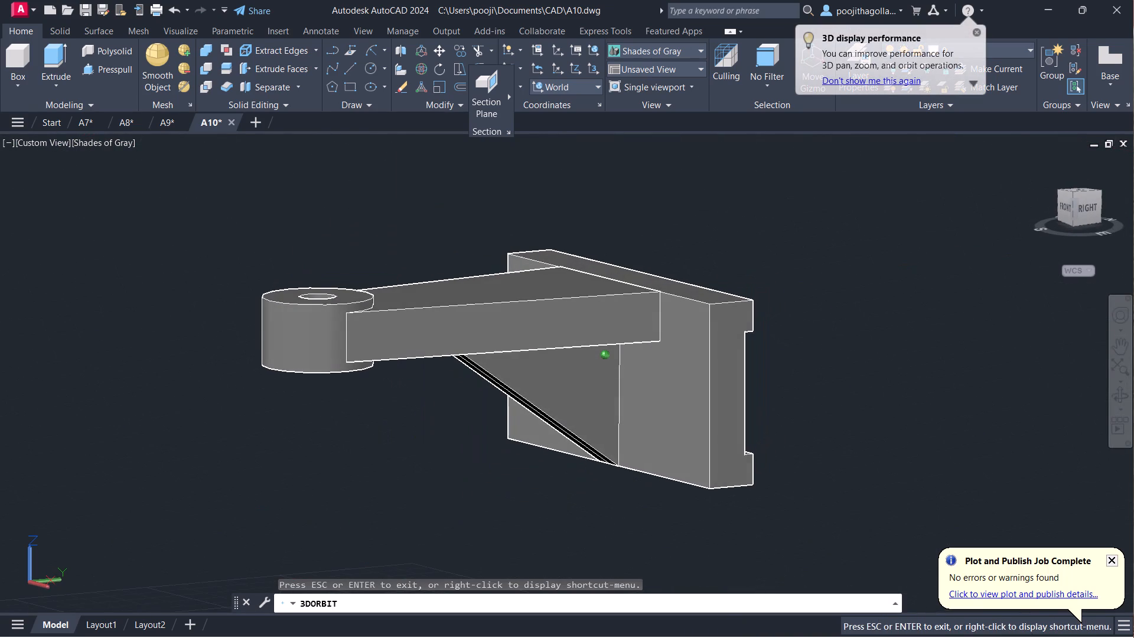
left_click_drag(664, 457, 695, 464)
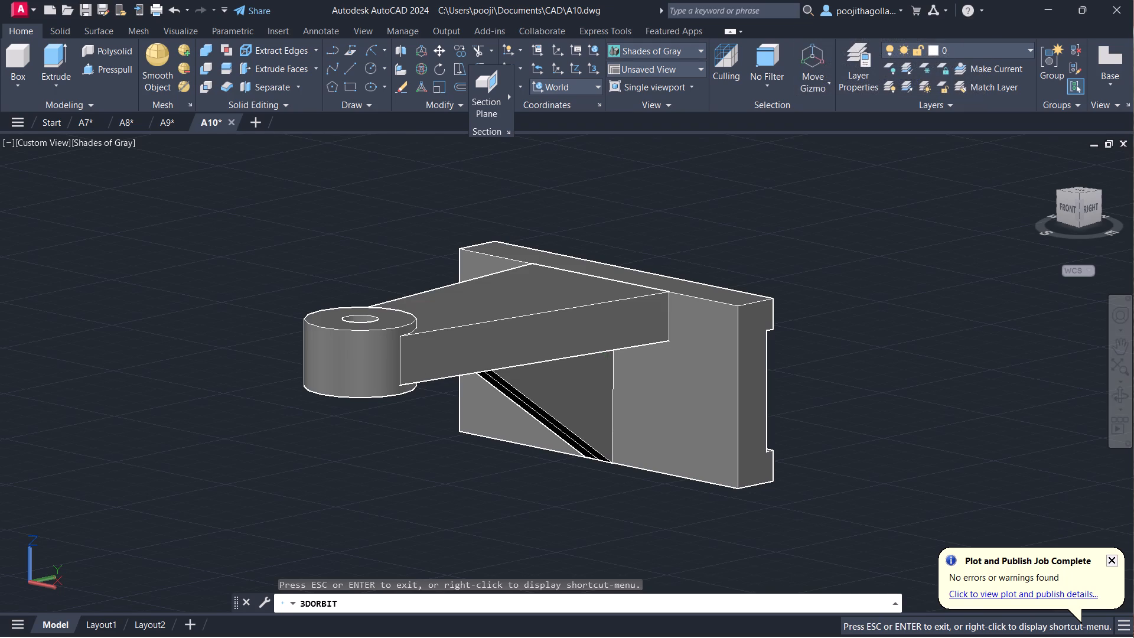
middle_click_drag(562, 387, 587, 387)
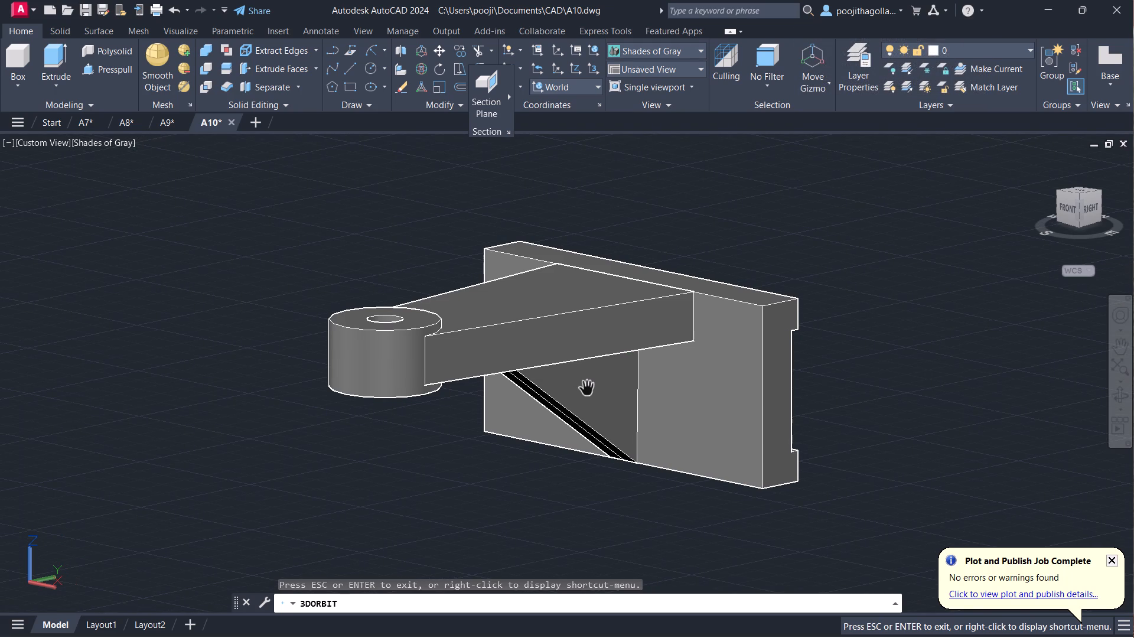
key("Escape")
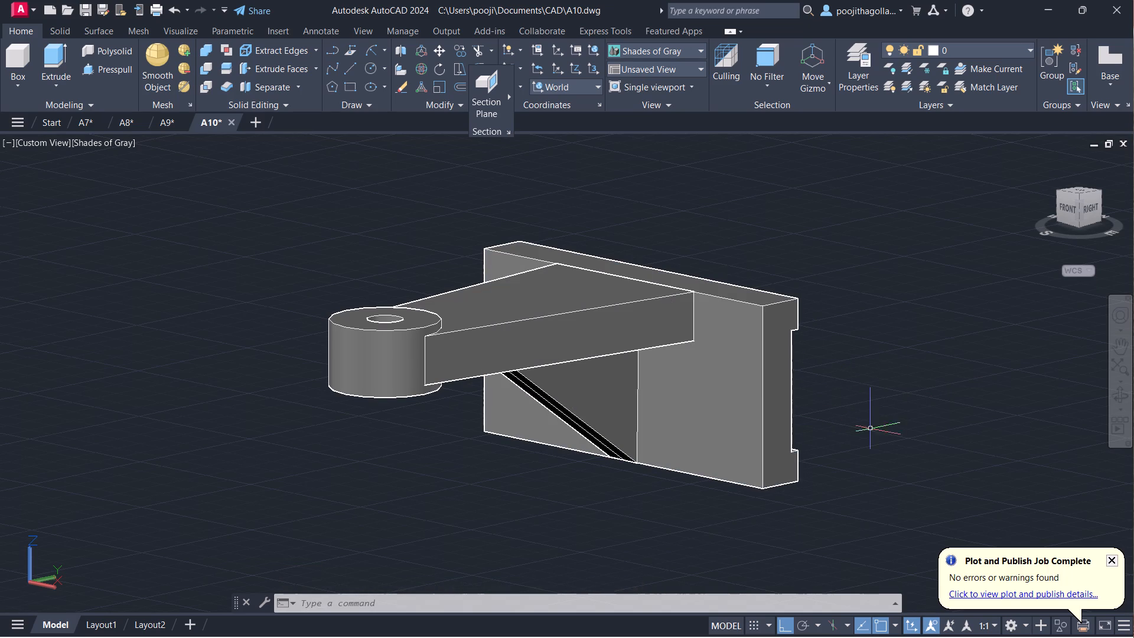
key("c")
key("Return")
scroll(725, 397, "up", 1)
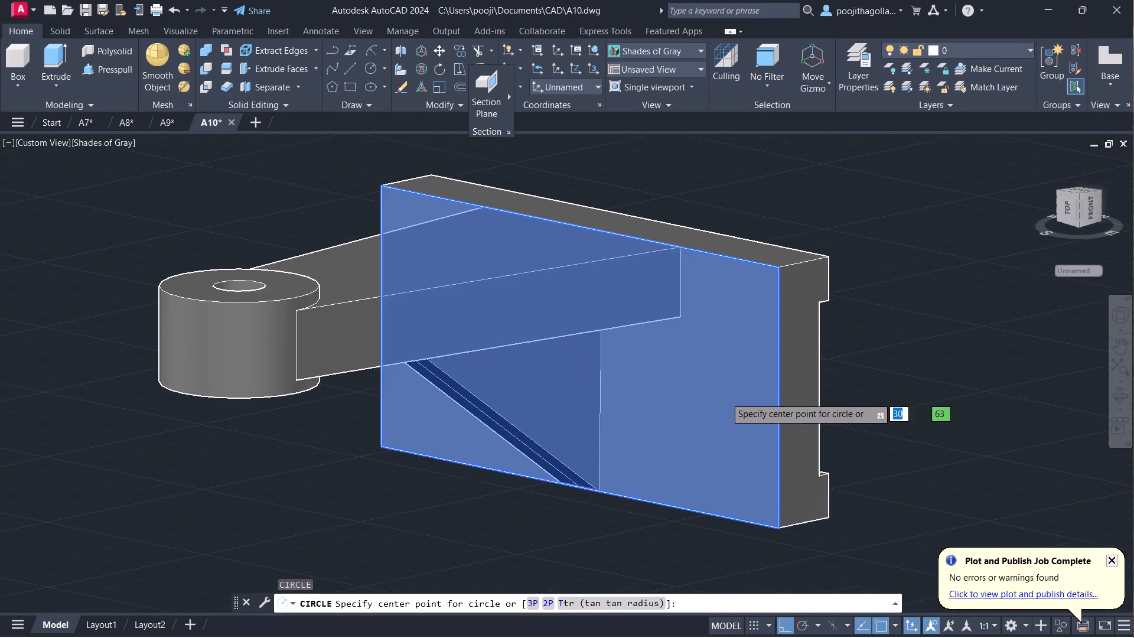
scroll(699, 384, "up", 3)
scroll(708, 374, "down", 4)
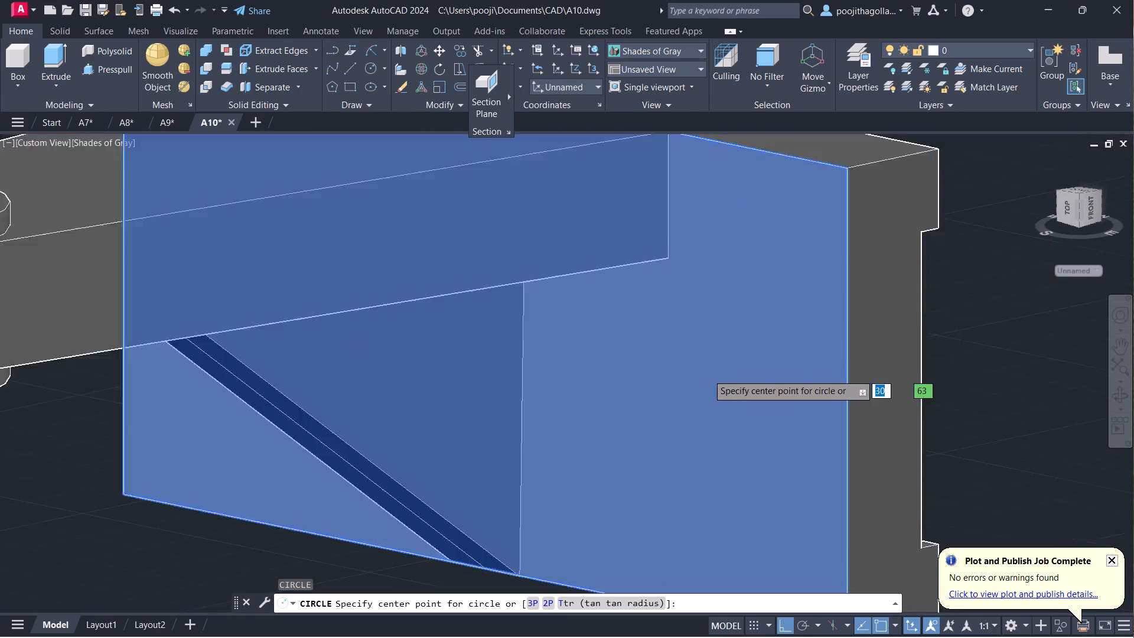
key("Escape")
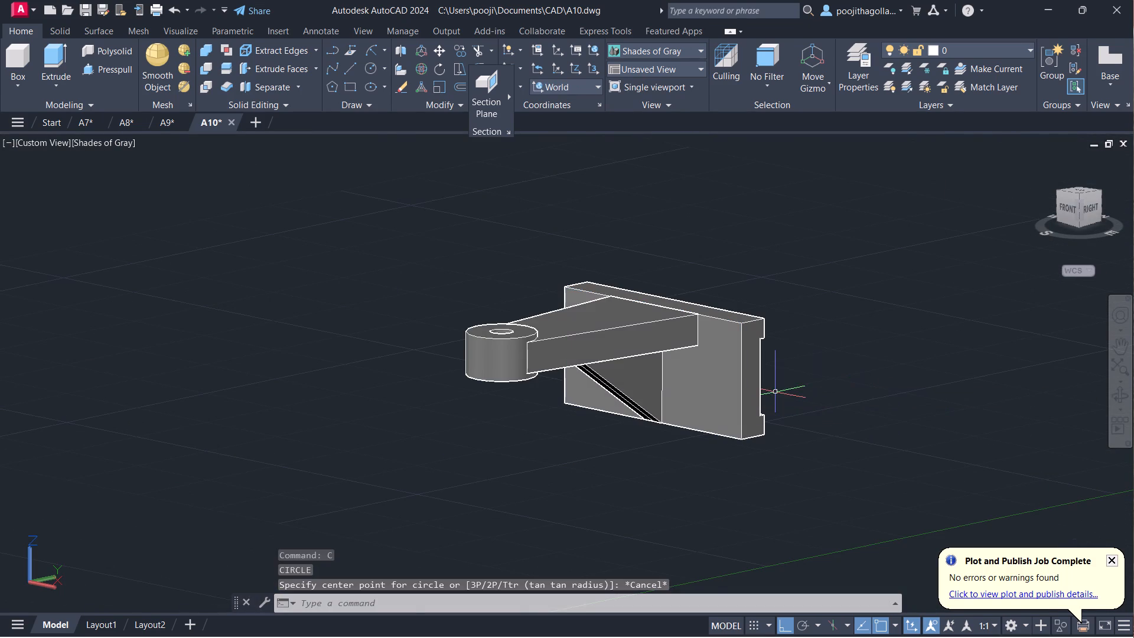
Draw guide lines on the block's front face: 30 up from the left lower corner, and 18 horizontally inward.
scroll(775, 392, "up", 1)
key("l")
key("Return")
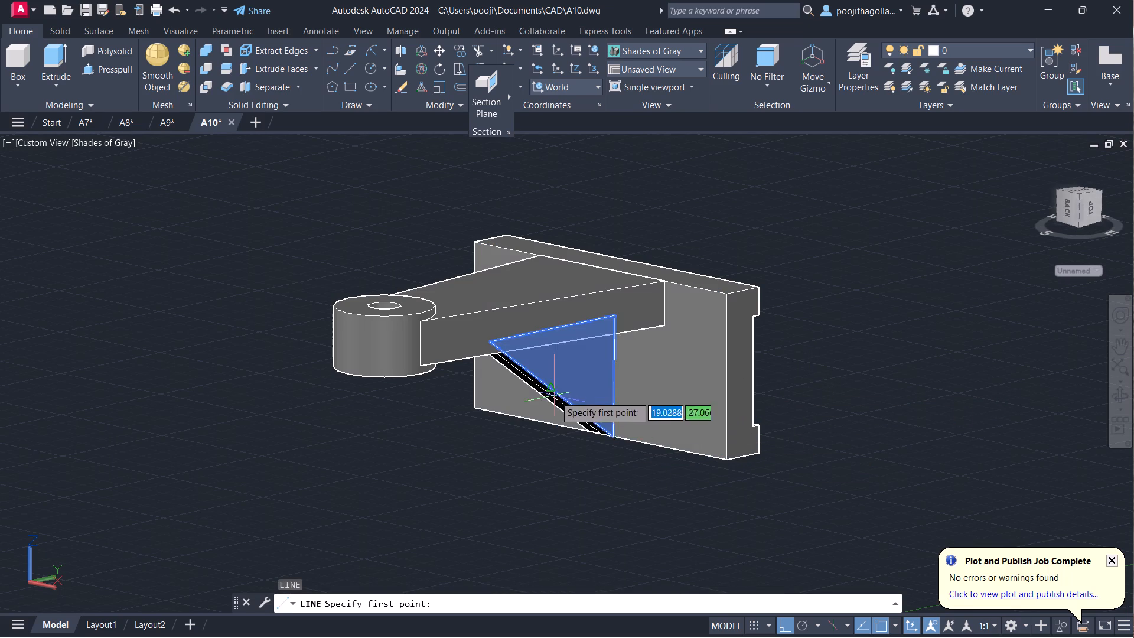
middle_click_drag(503, 458, 679, 442, "shift")
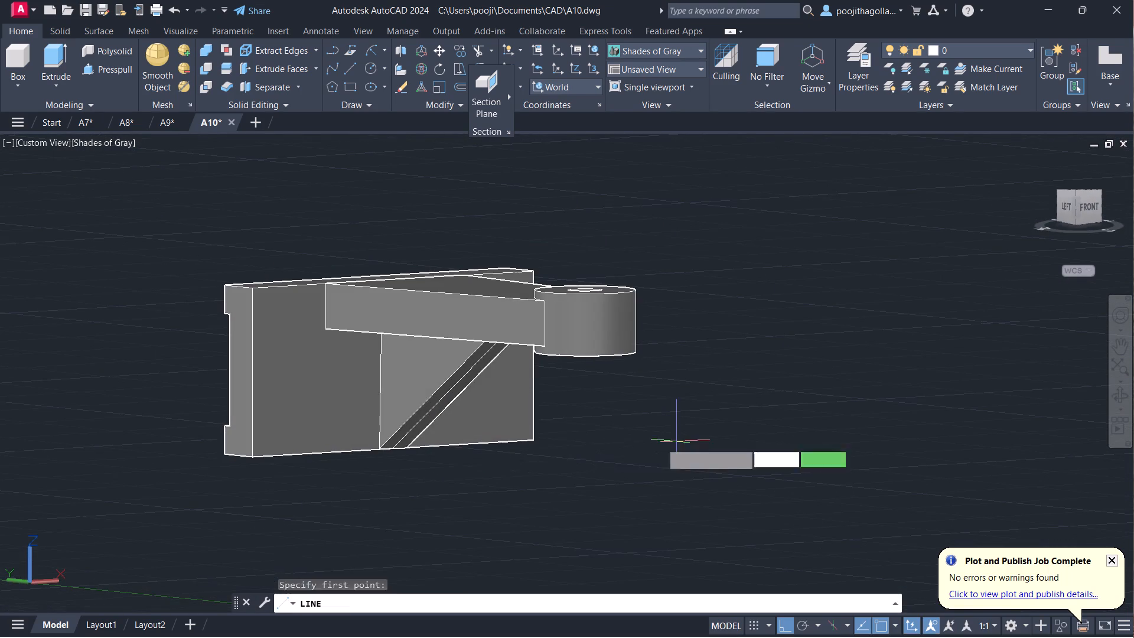
left_click(255, 455)
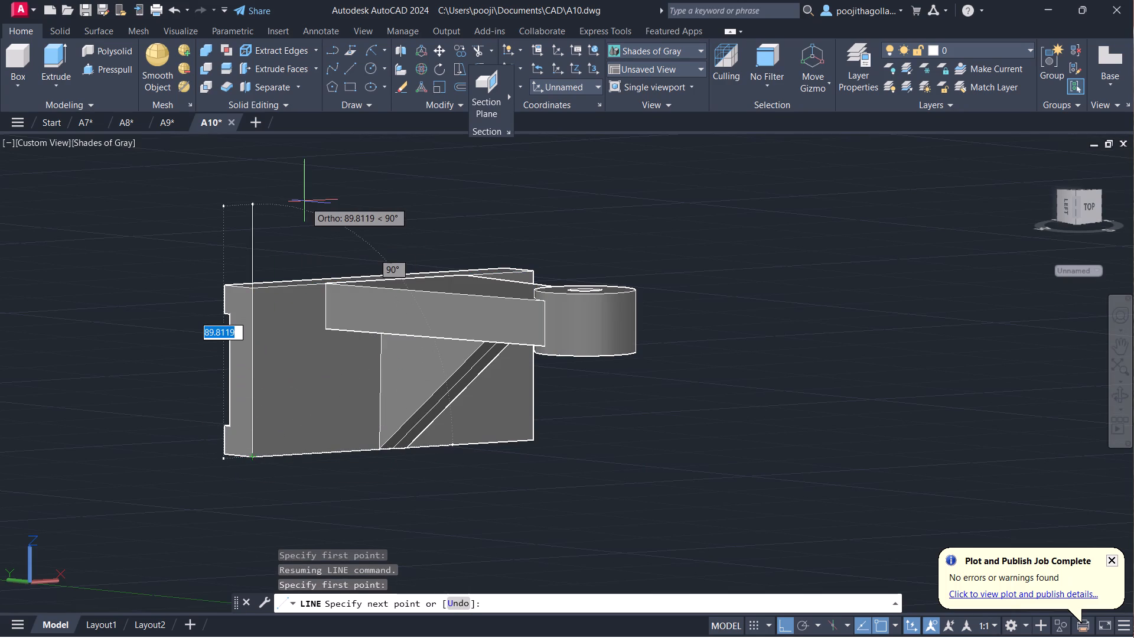
type("30")
key("Return")
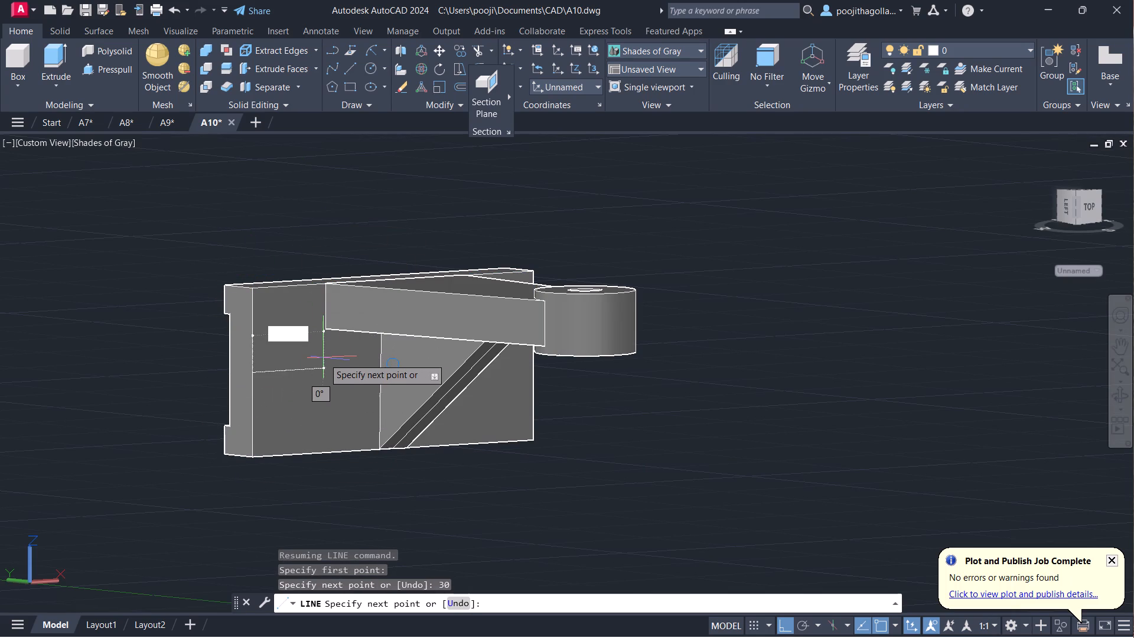
type("18")
key("Return")
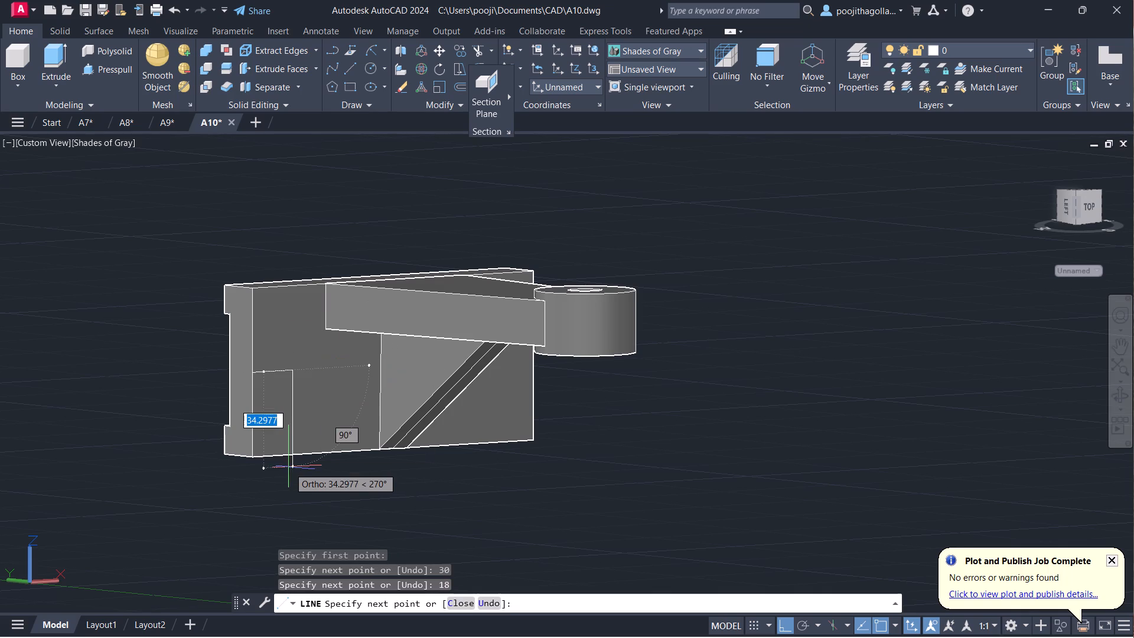
key("Escape")
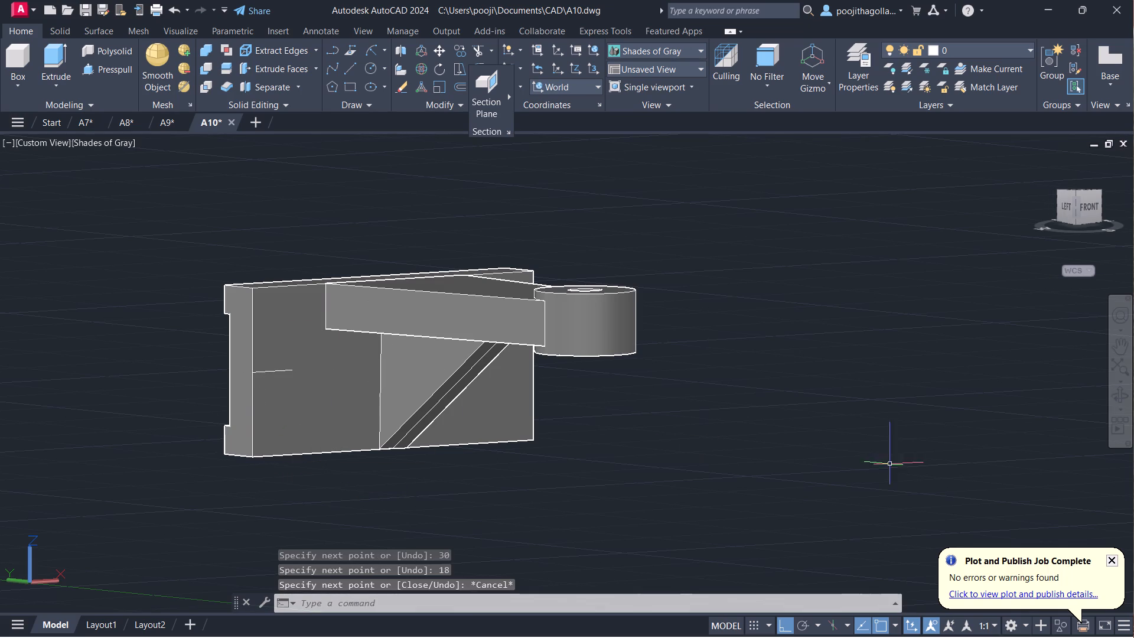
Switch to the Front view and draw a circle of radius 5 centred on the inner end of the 18 guide line.
left_click(1119, 399)
left_click_drag(846, 401, 798, 425)
scroll(421, 405, "up", 4)
middle_click_drag(408, 394, 510, 464)
scroll(410, 439, "up", 1)
key("Escape")
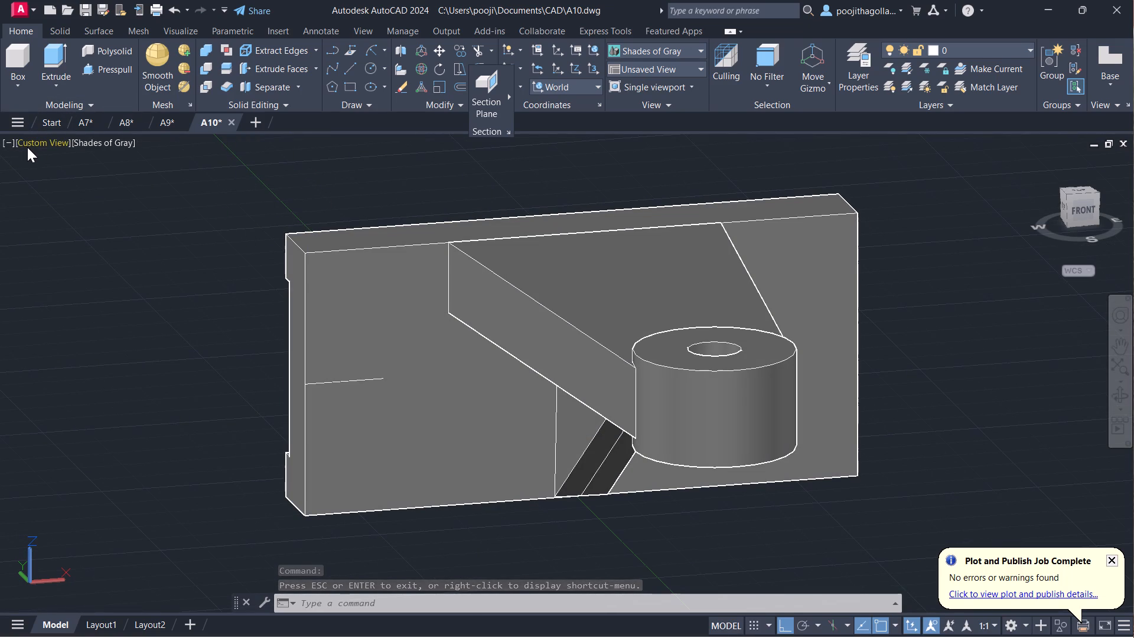
left_click(50, 145)
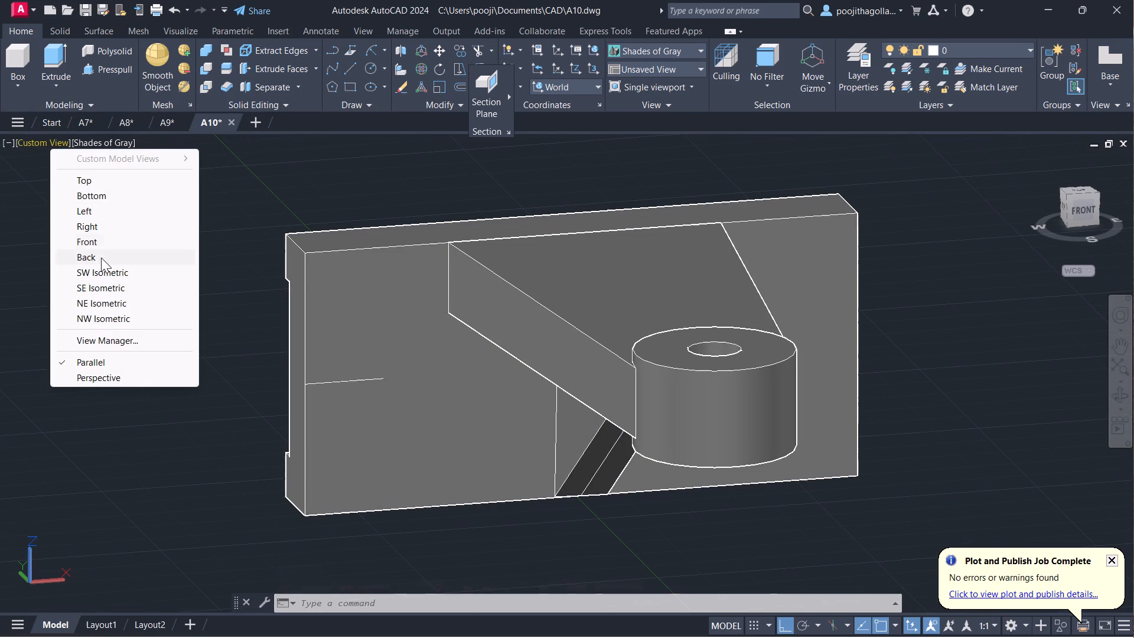
left_click(102, 240)
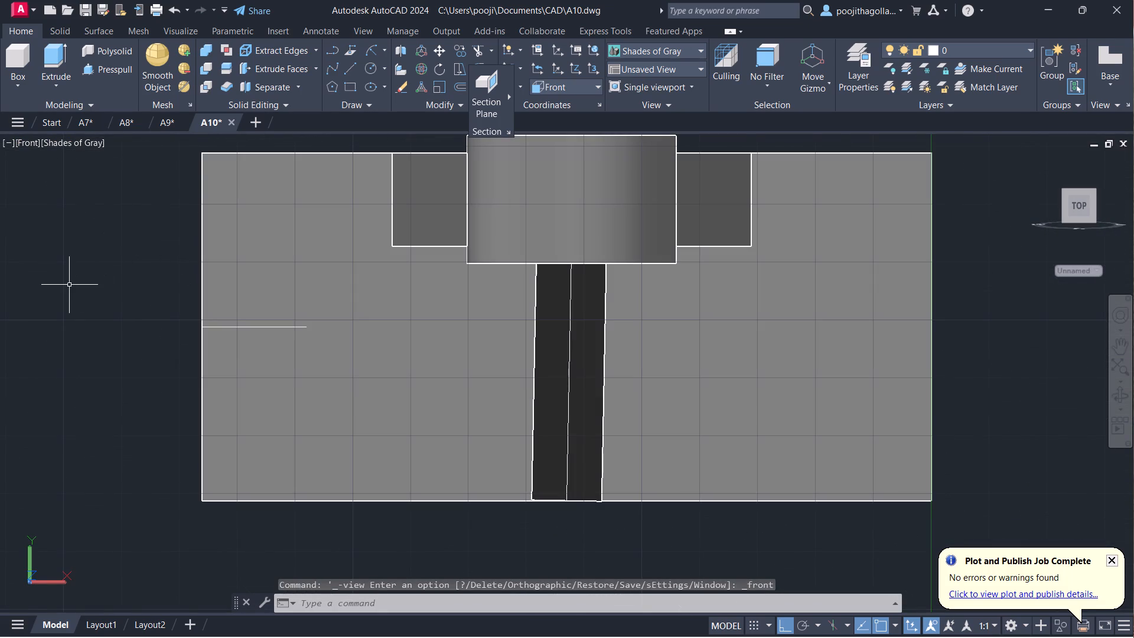
key("c")
key("Return")
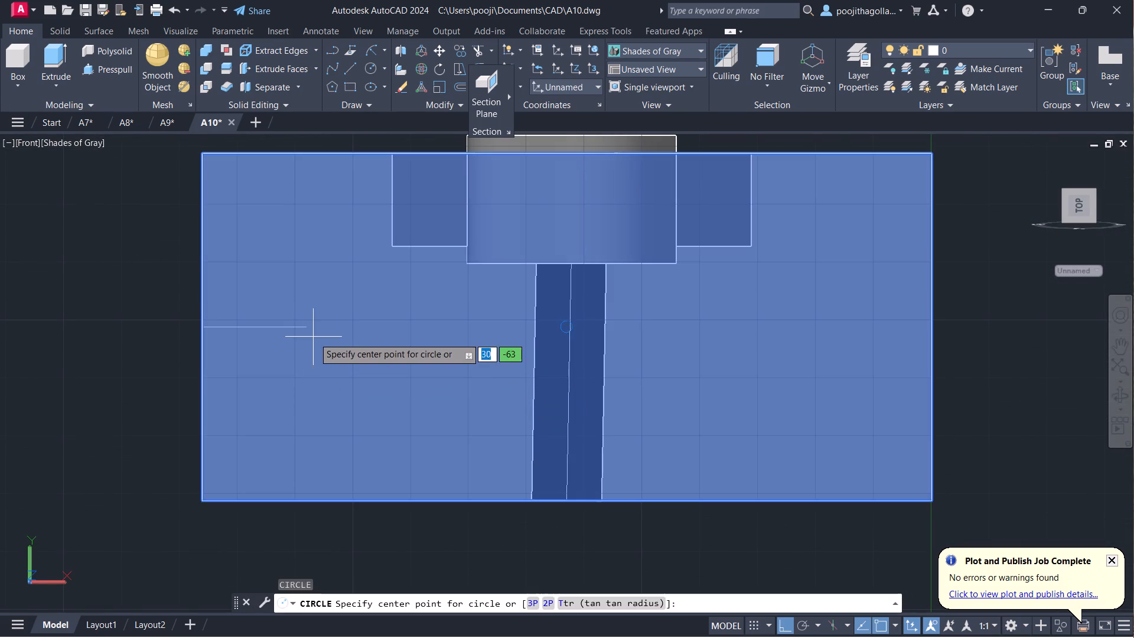
left_click(306, 327)
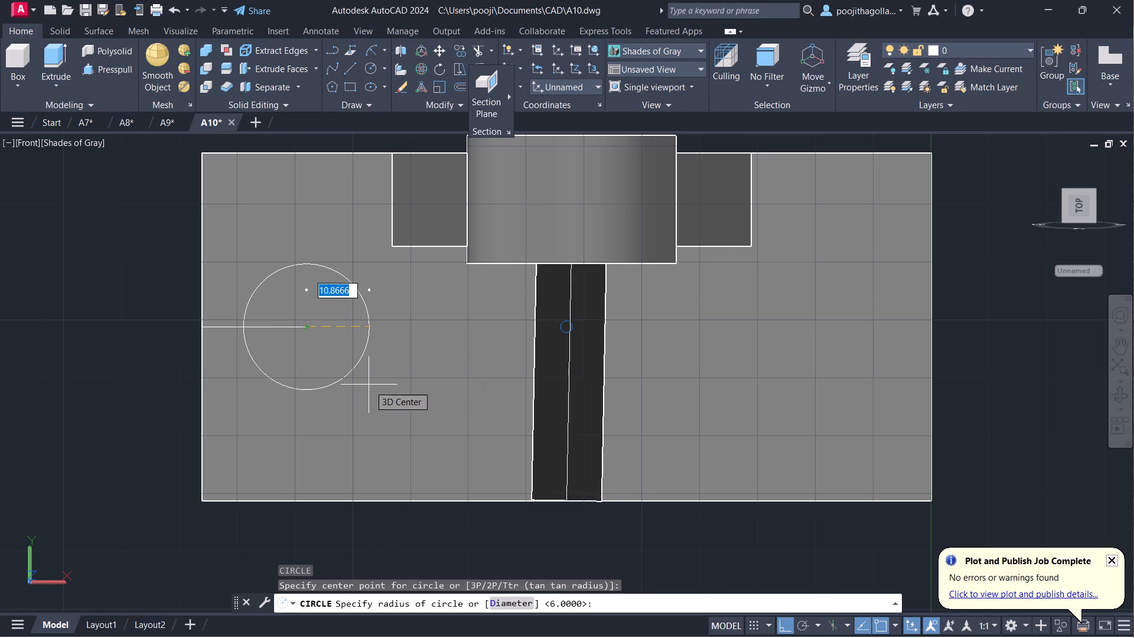
key("5")
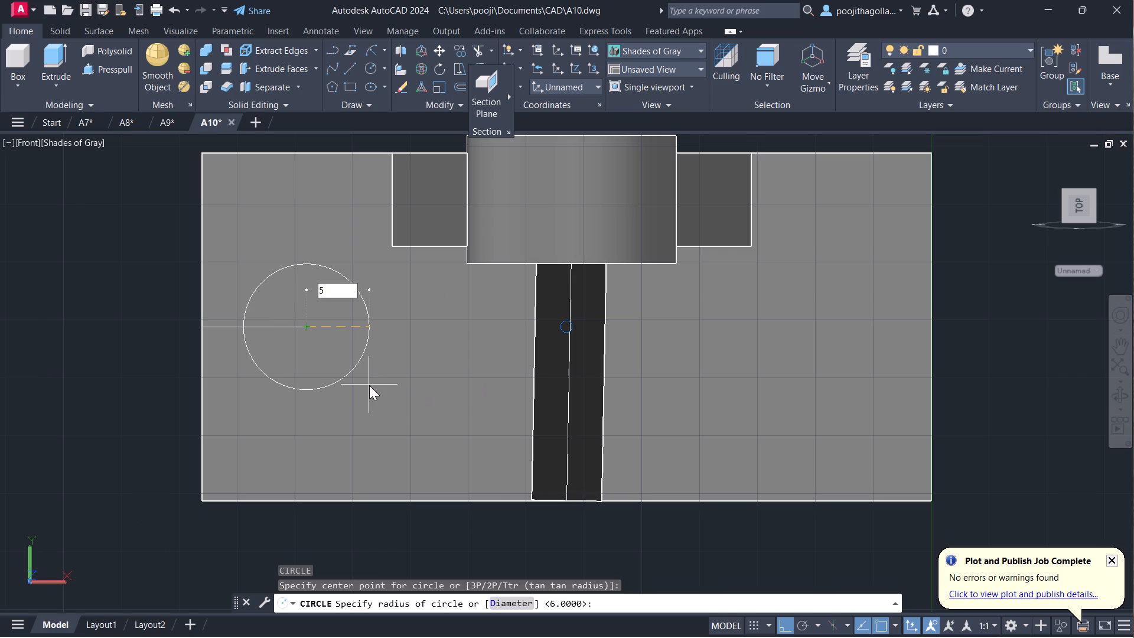
key("4")
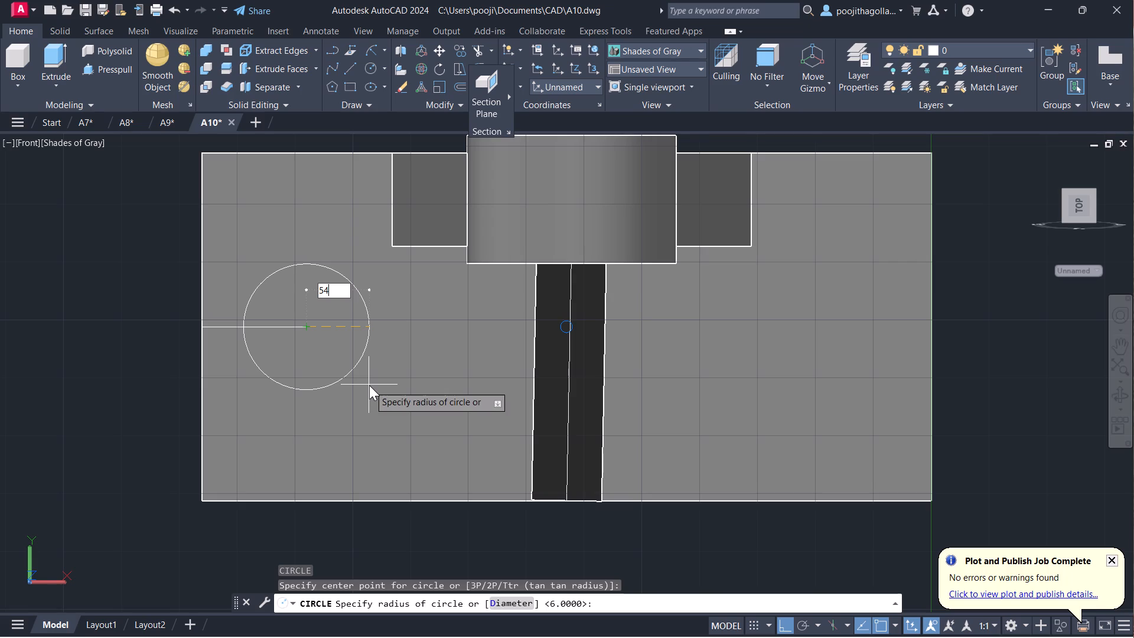
key("BackSpace")
key("Return")
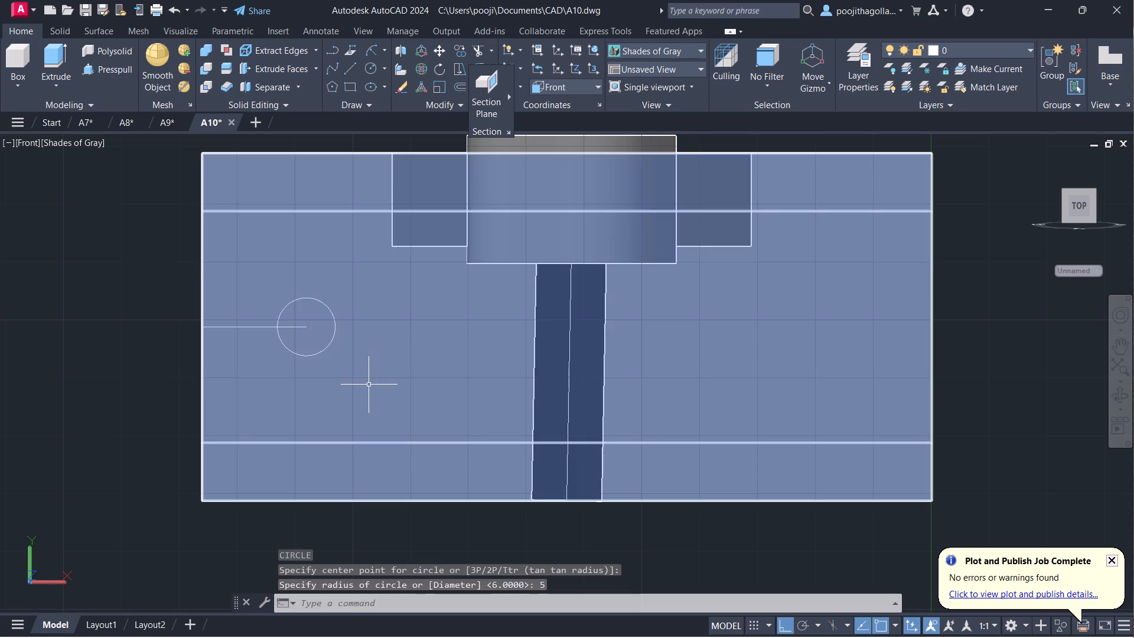
Draw a concentric circle of radius 16 around the radius 5 circle.
key("c")
key("Return")
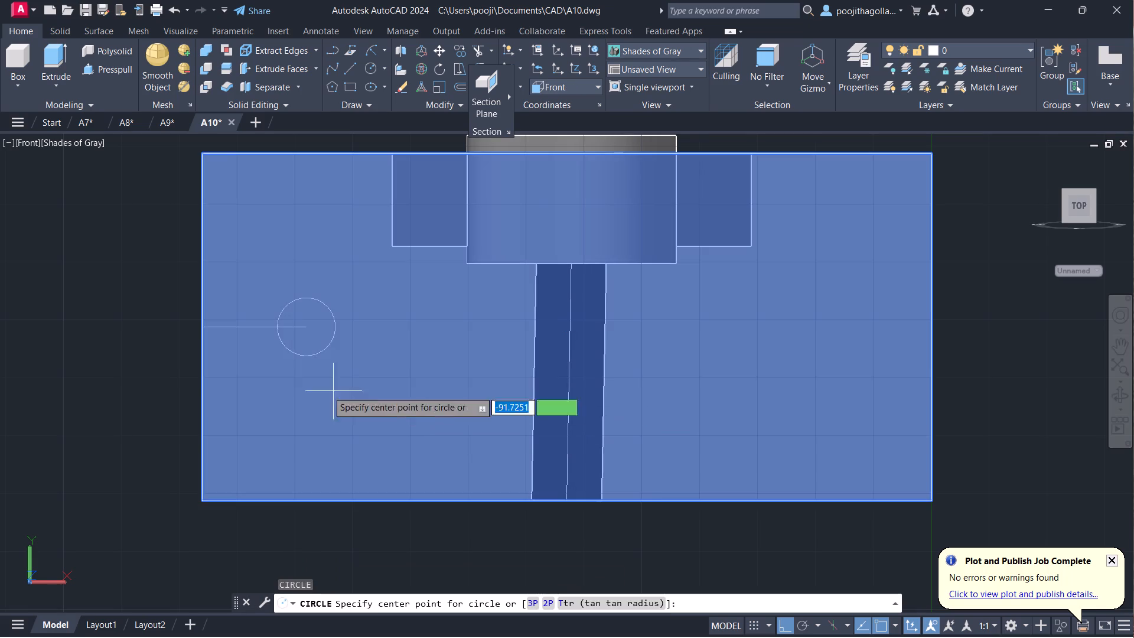
left_click(305, 329)
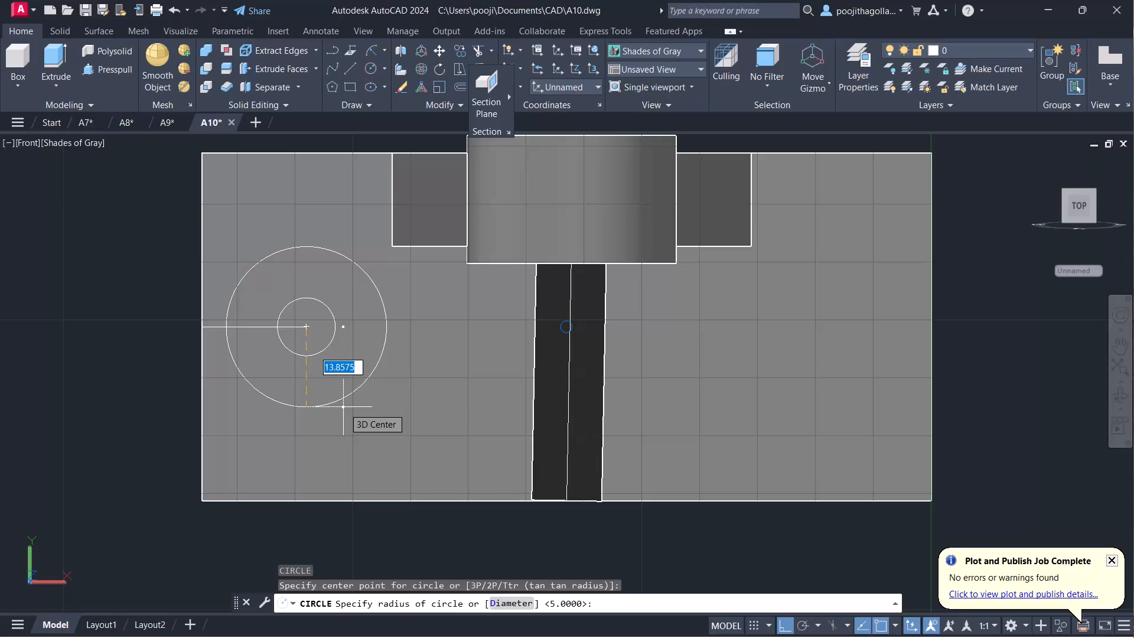
type("16")
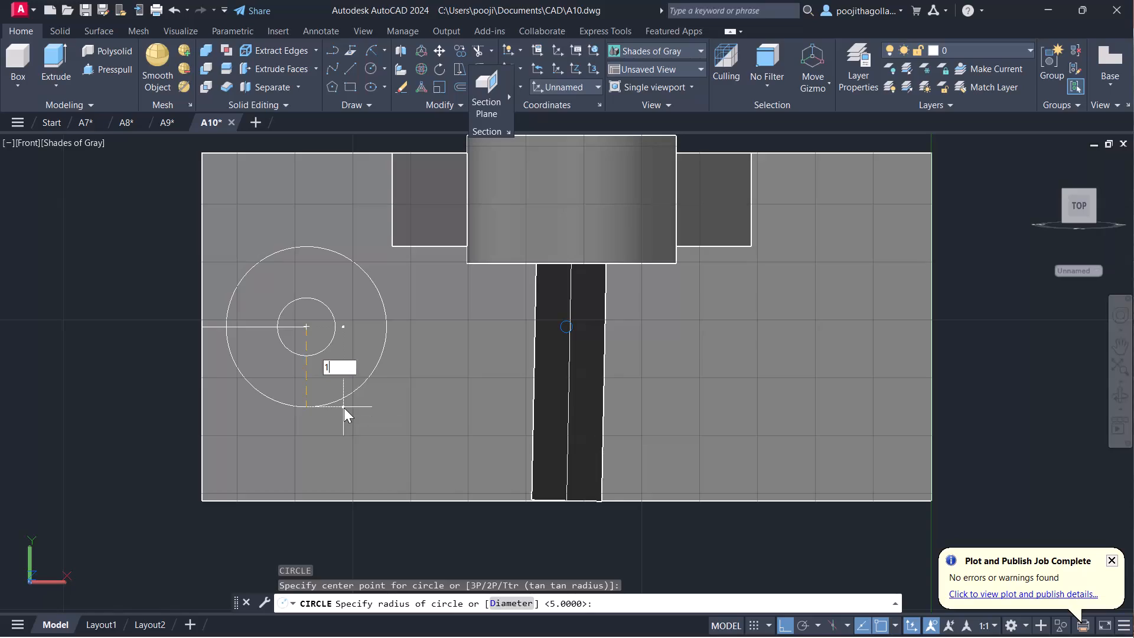
key("Return")
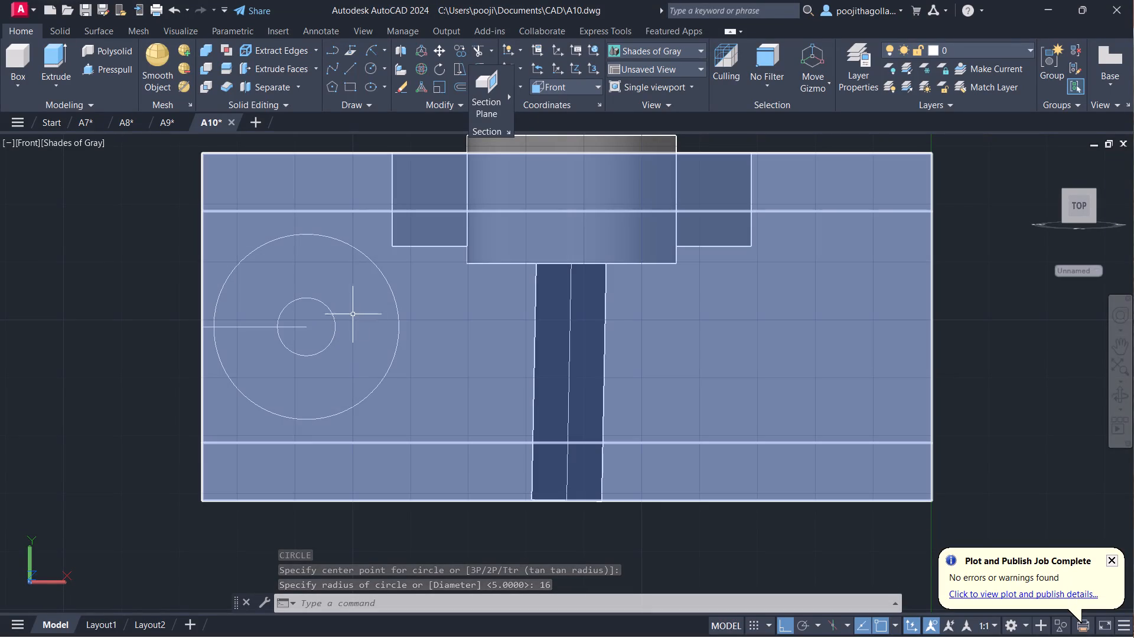
Switch to the 2D Wireframe visual style and draw an 18 line horizontally inward from the midpoint of the block's right edge.
left_click(73, 144)
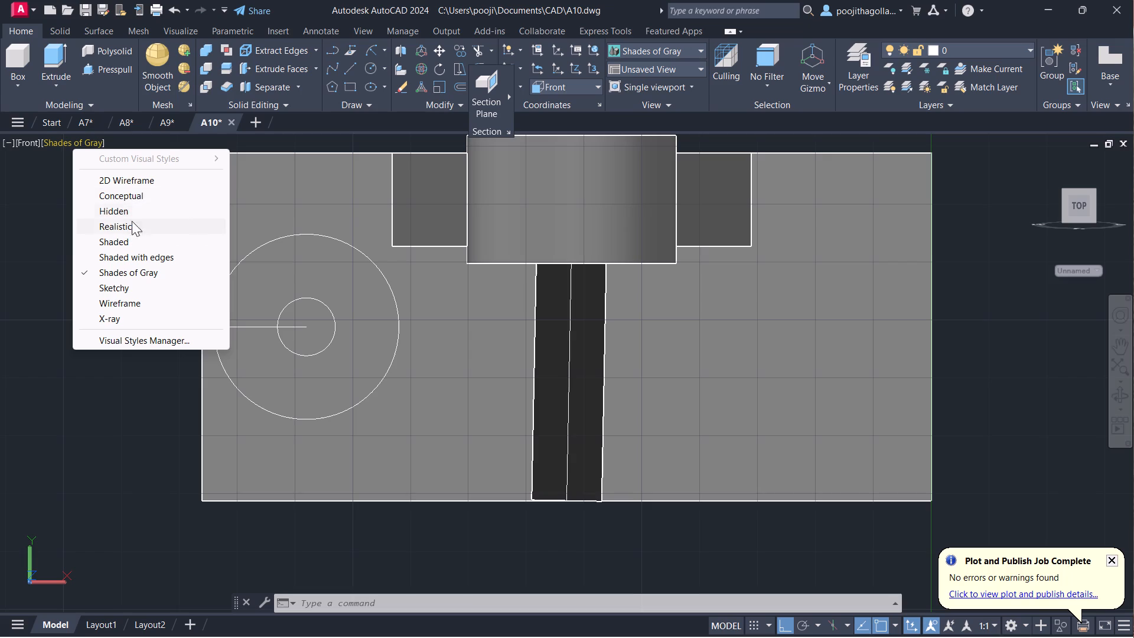
left_click(140, 178)
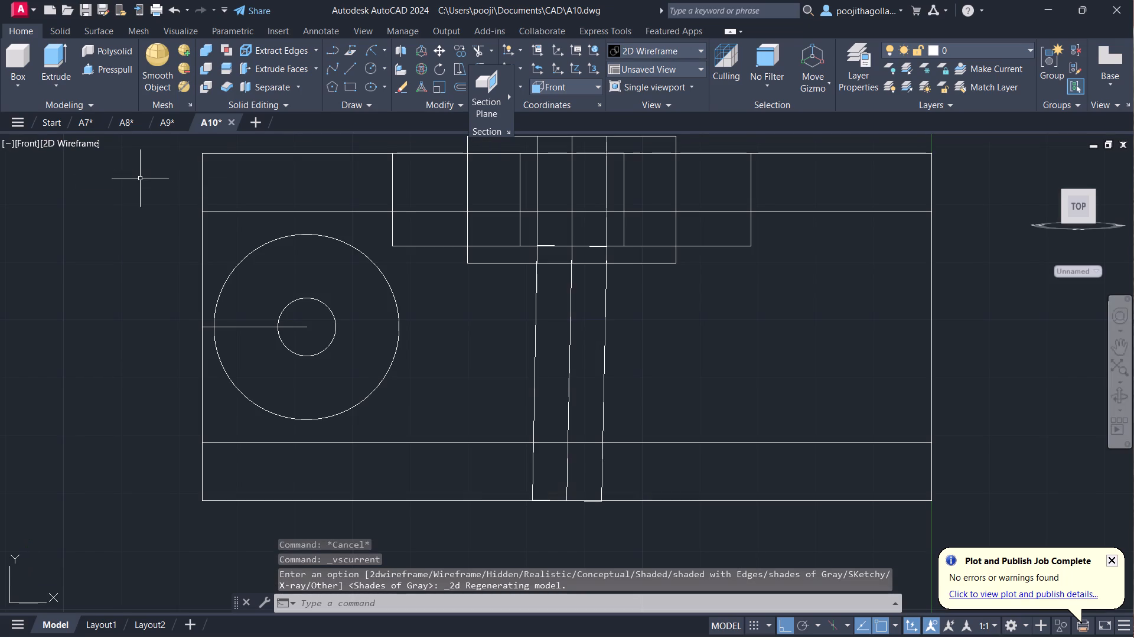
key("l")
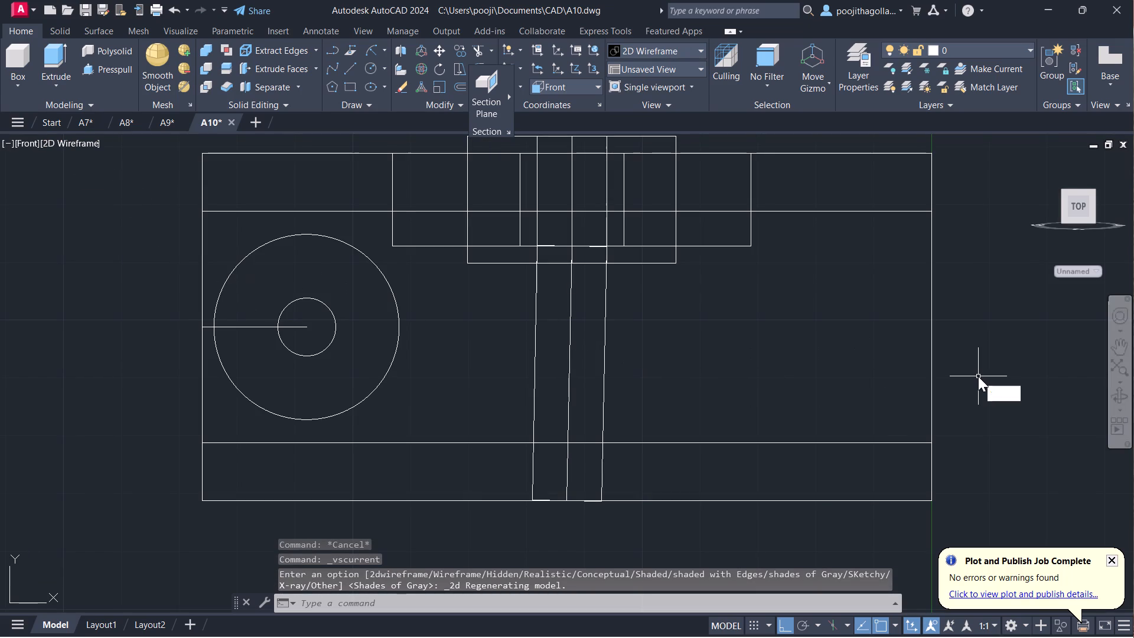
key("Return")
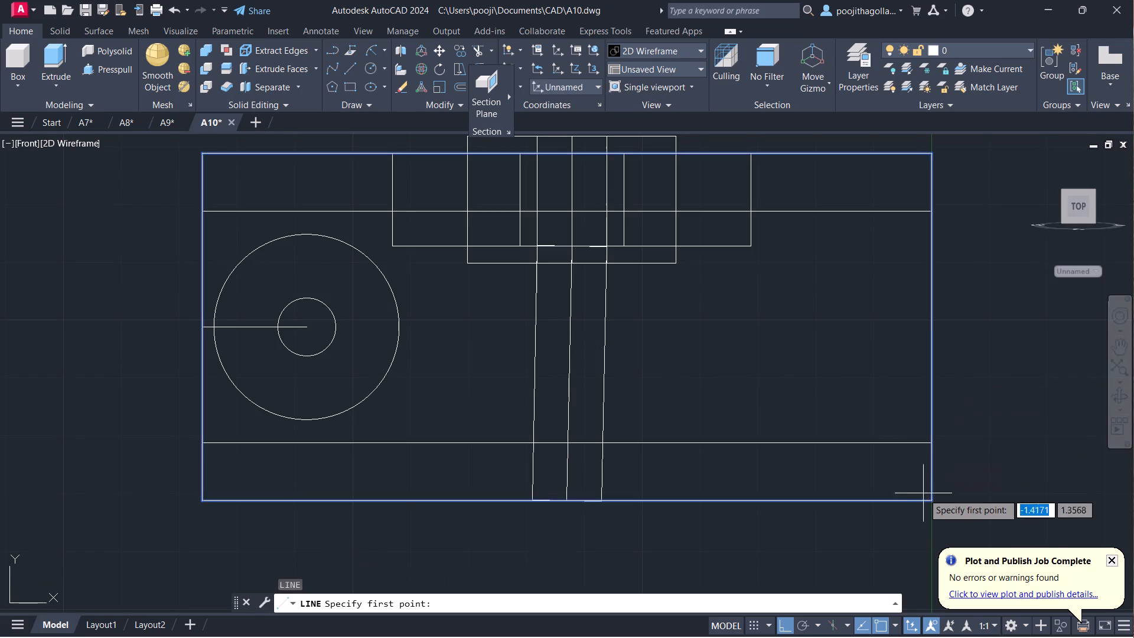
left_click(933, 330)
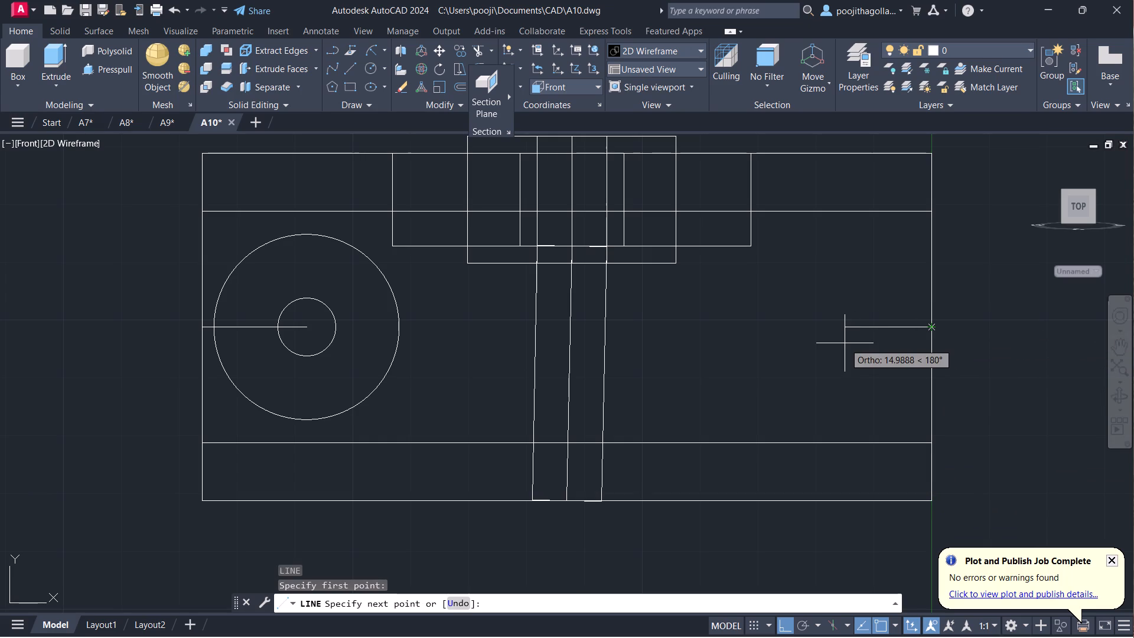
key("1")
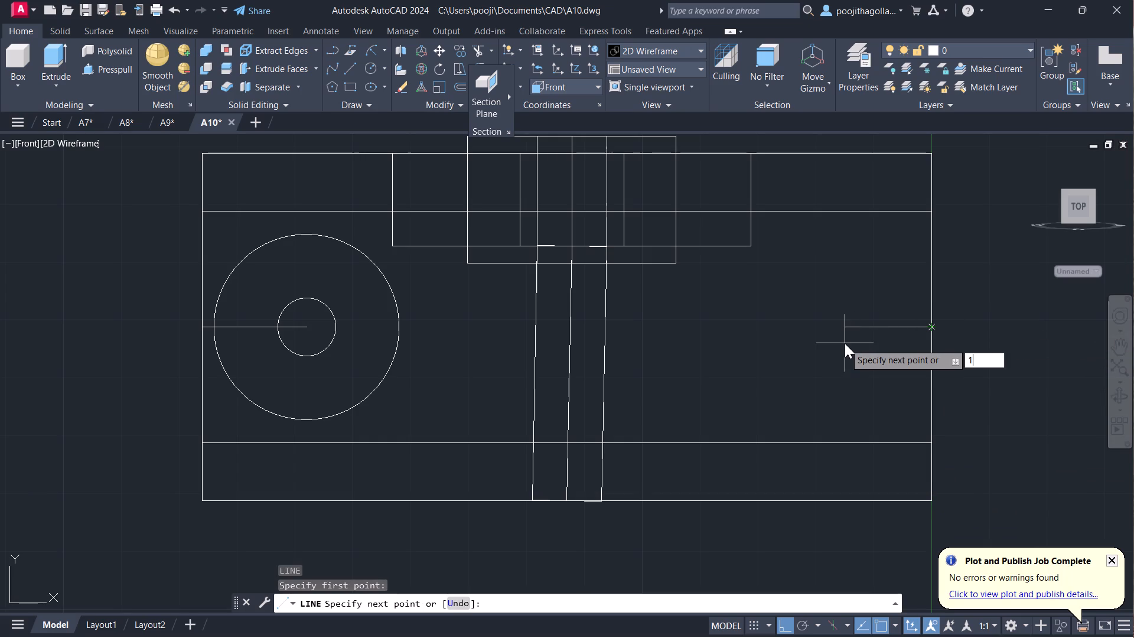
key("8")
key("Return")
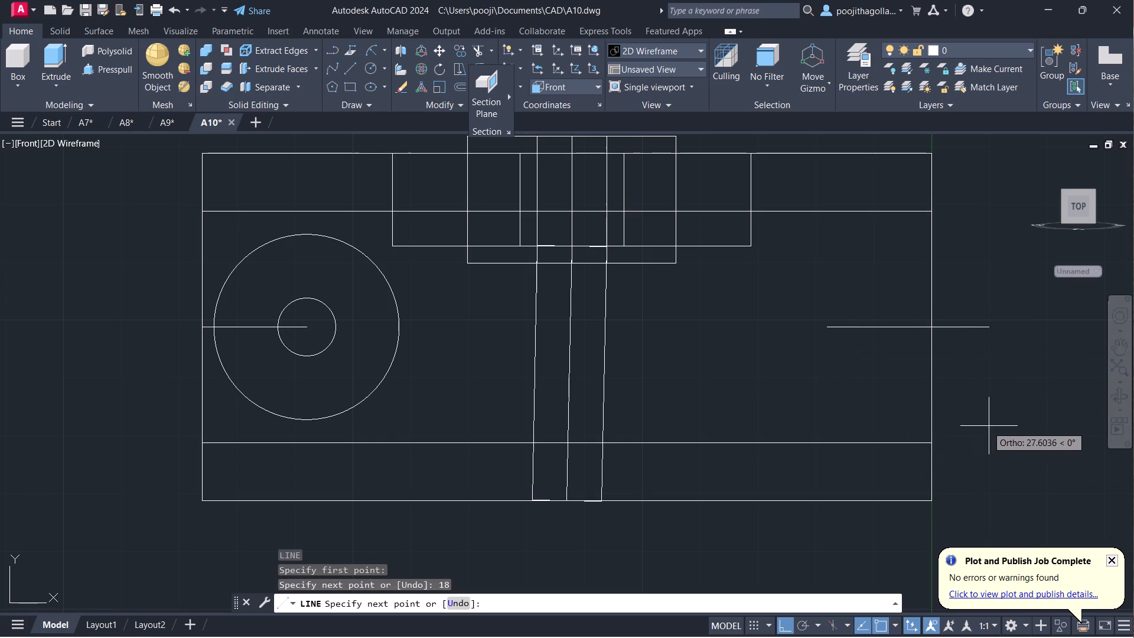
key("Escape")
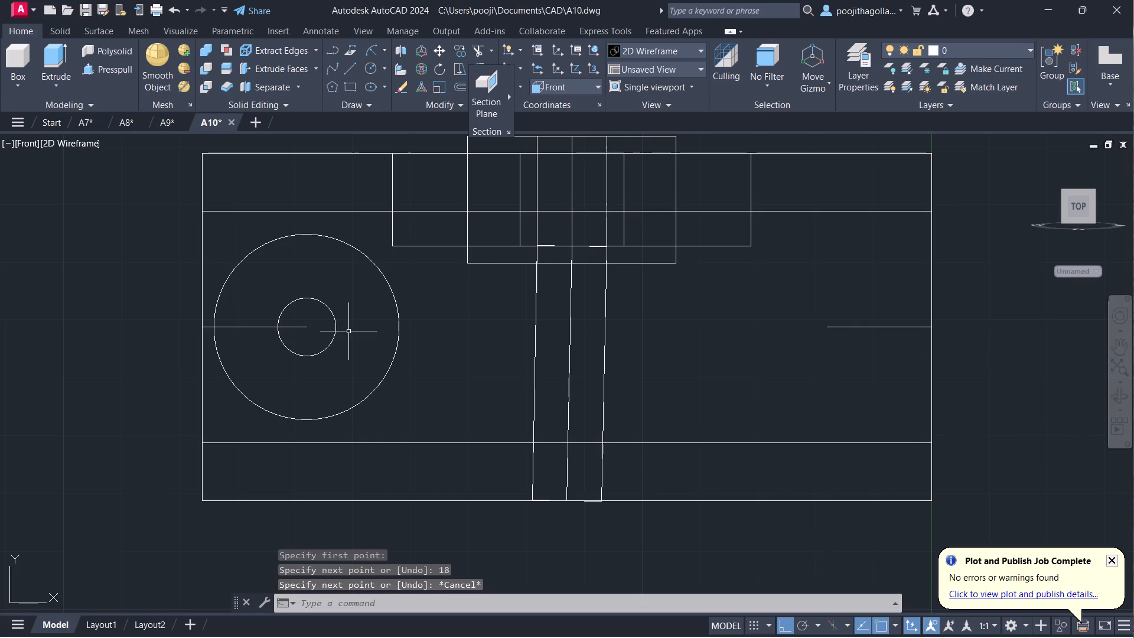
Copy both concentric circles from their common centre to the inner end of the right-hand 18 guide line.
left_click(390, 307)
left_click(405, 297)
left_click(413, 294)
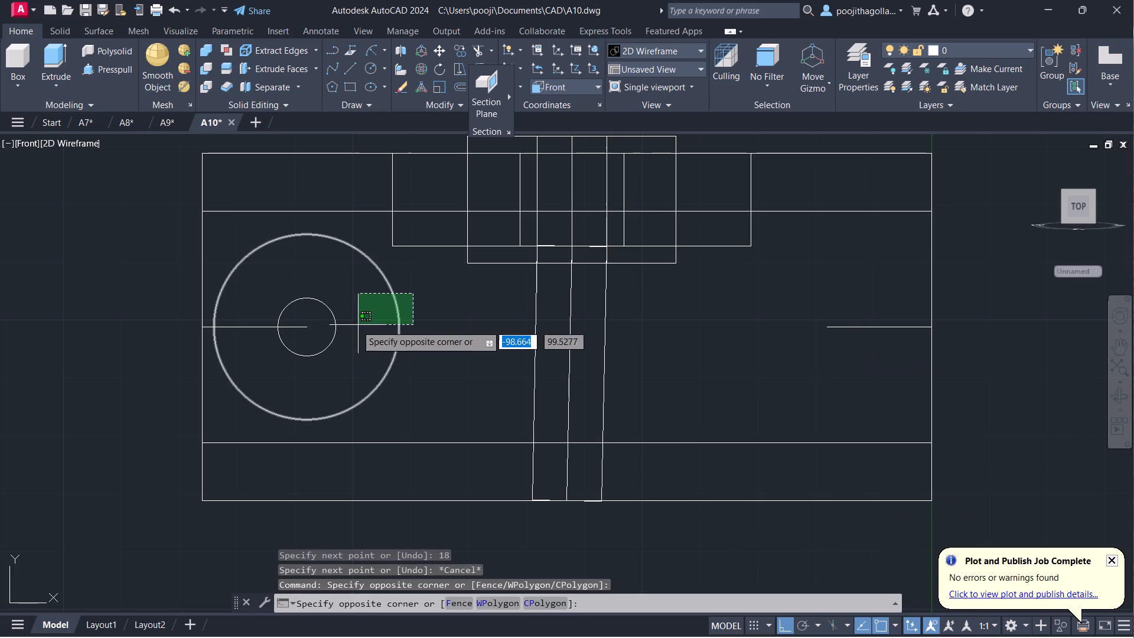
left_click(330, 340)
type("co")
key("Return")
left_click(304, 330)
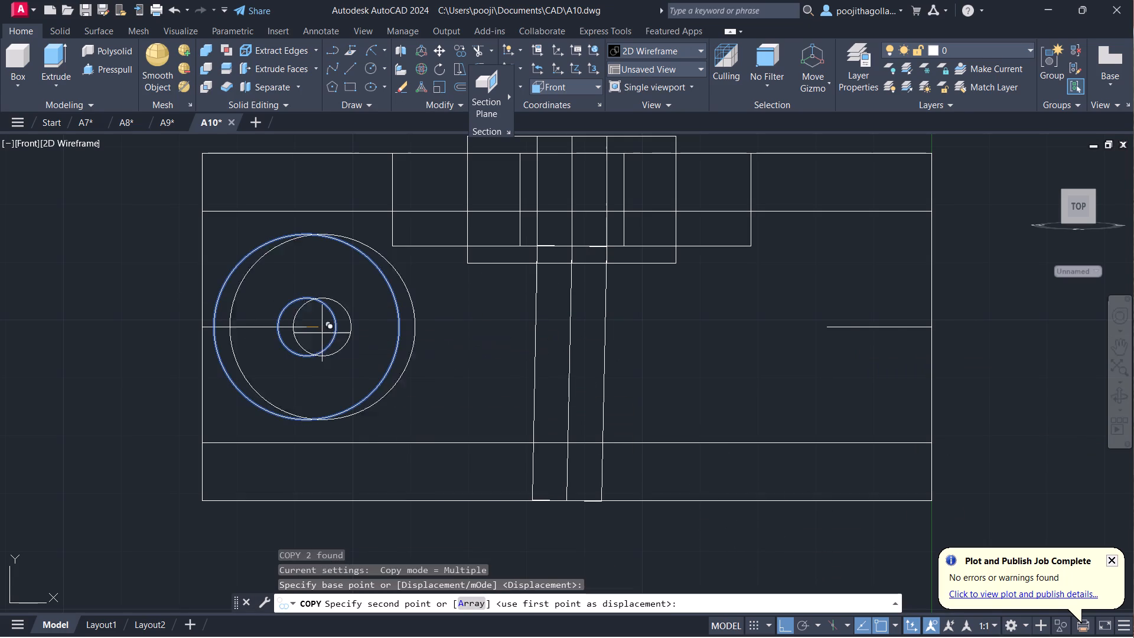
left_click(830, 330)
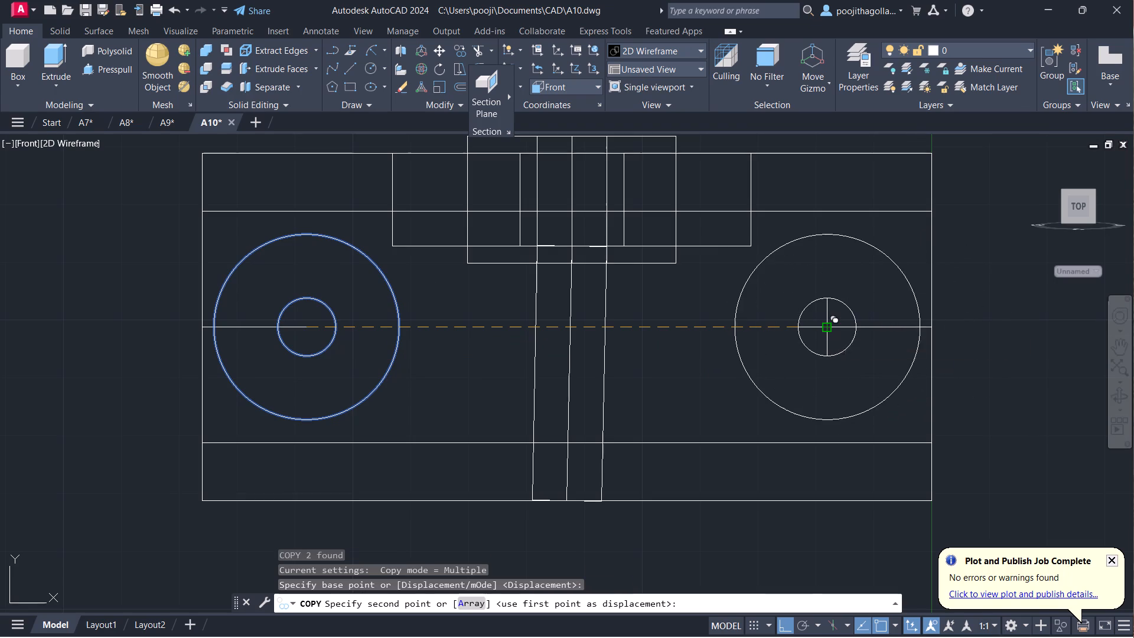
key("Escape")
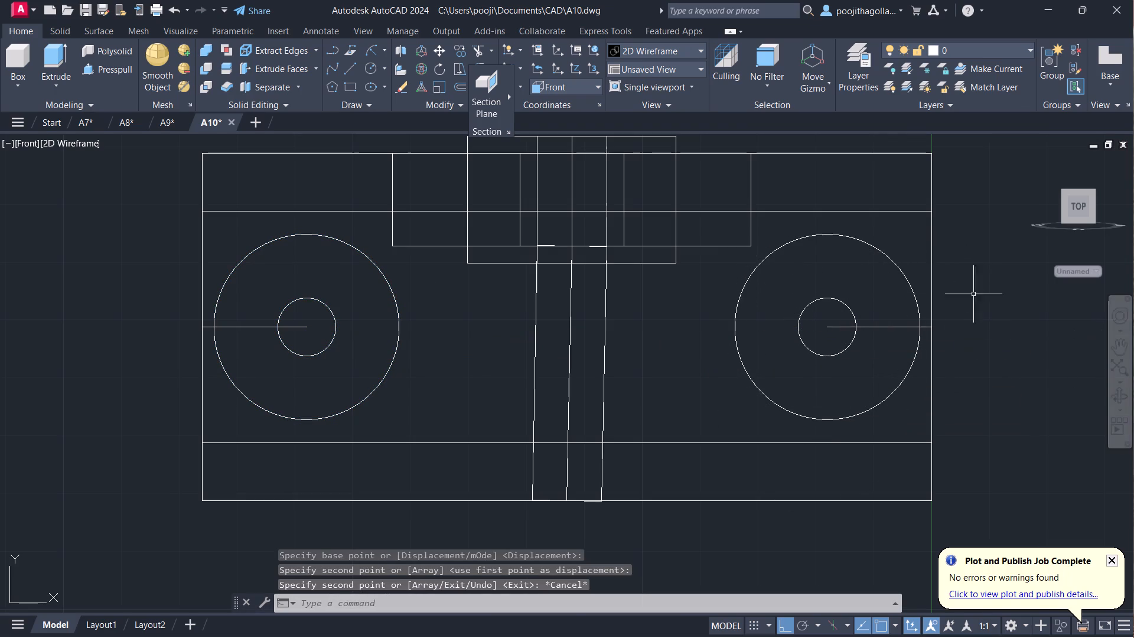
Switch to the Shades of Gray visual style and erase both 18 guide lines from the block's front face.
left_click(77, 141)
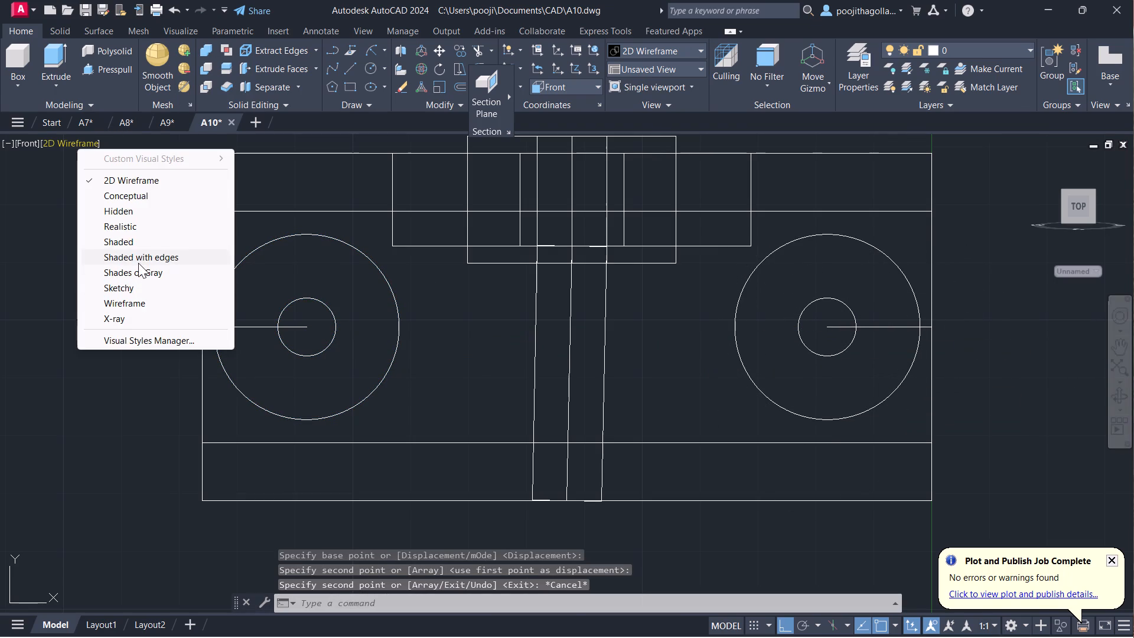
left_click(136, 275)
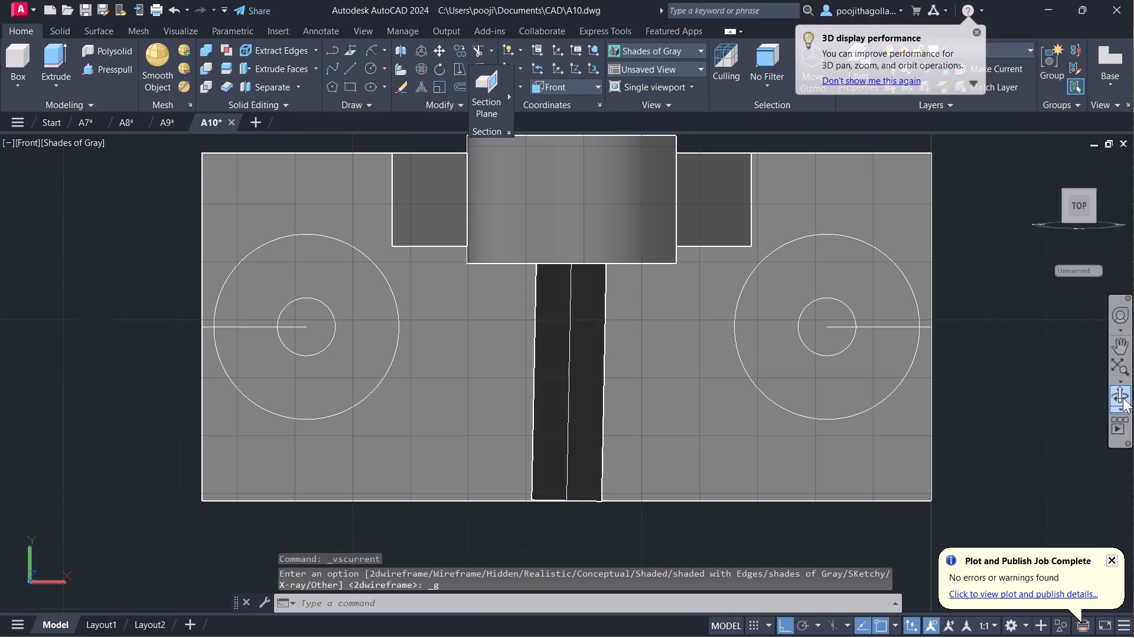
left_click(1123, 398)
left_click_drag(975, 427, 973, 361)
scroll(839, 428, "up", 2)
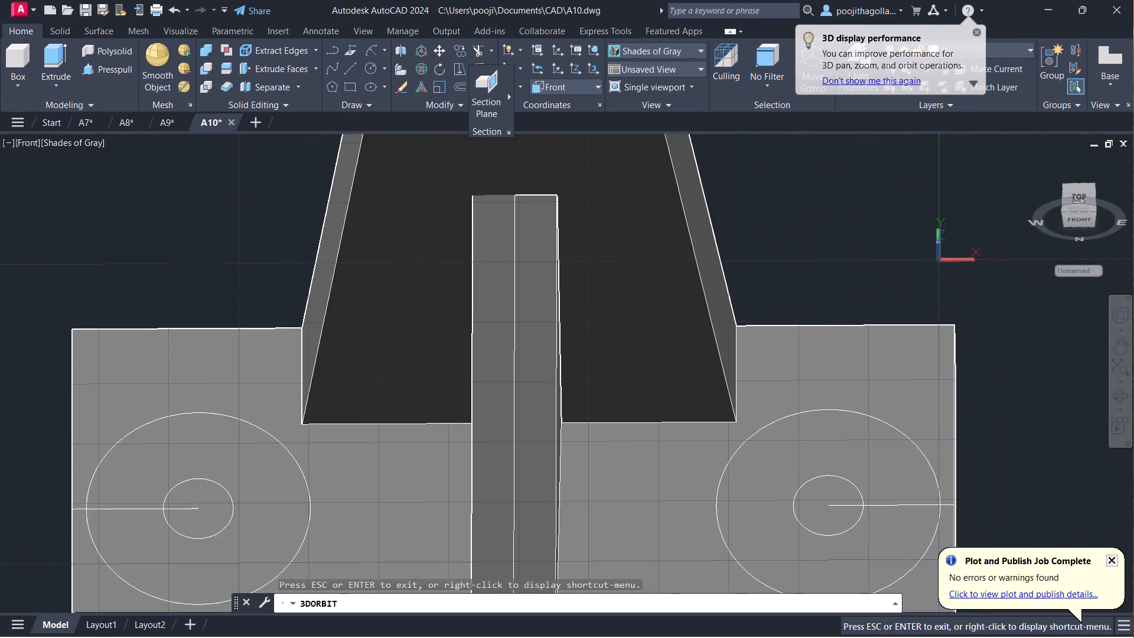
middle_click_drag(839, 428, 830, 268)
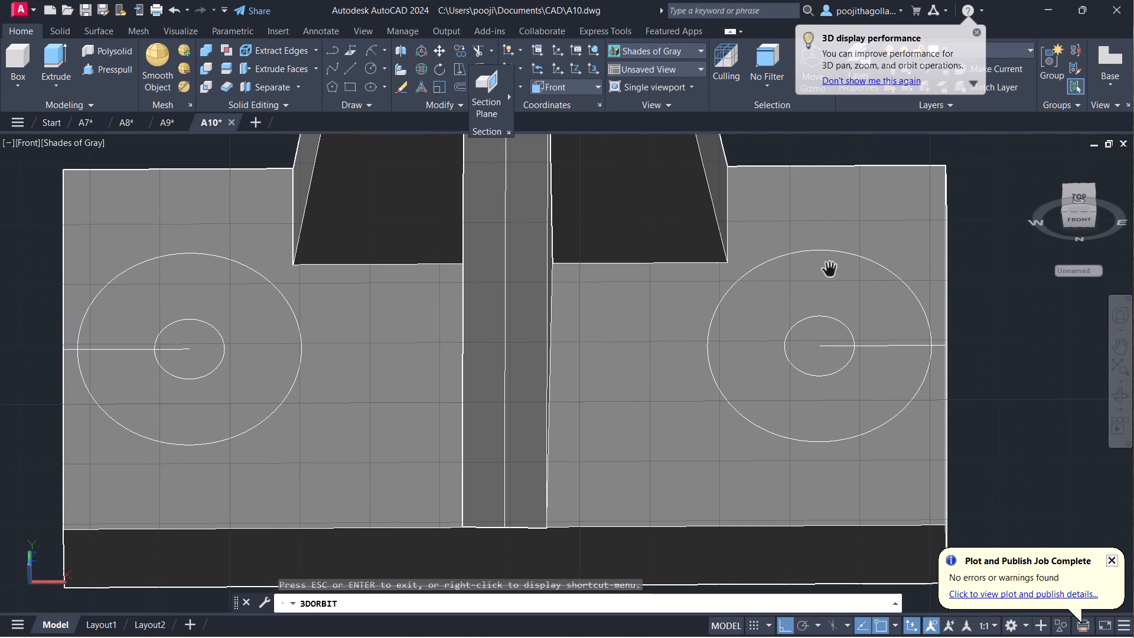
key("Escape")
left_click(106, 348)
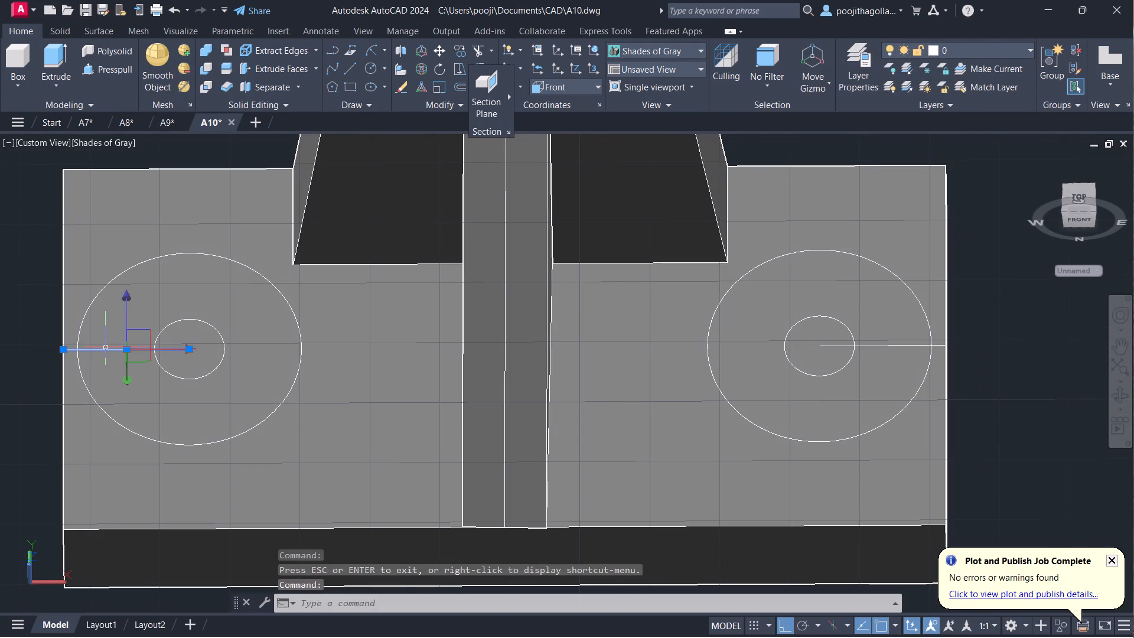
key("Delete")
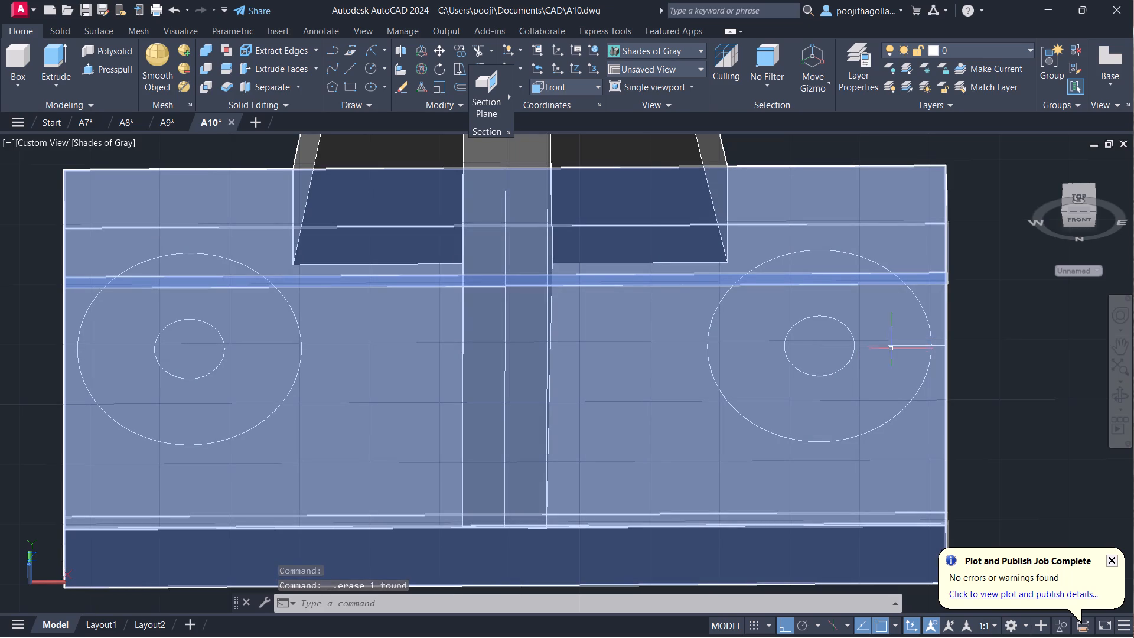
scroll(898, 342, "up", 1)
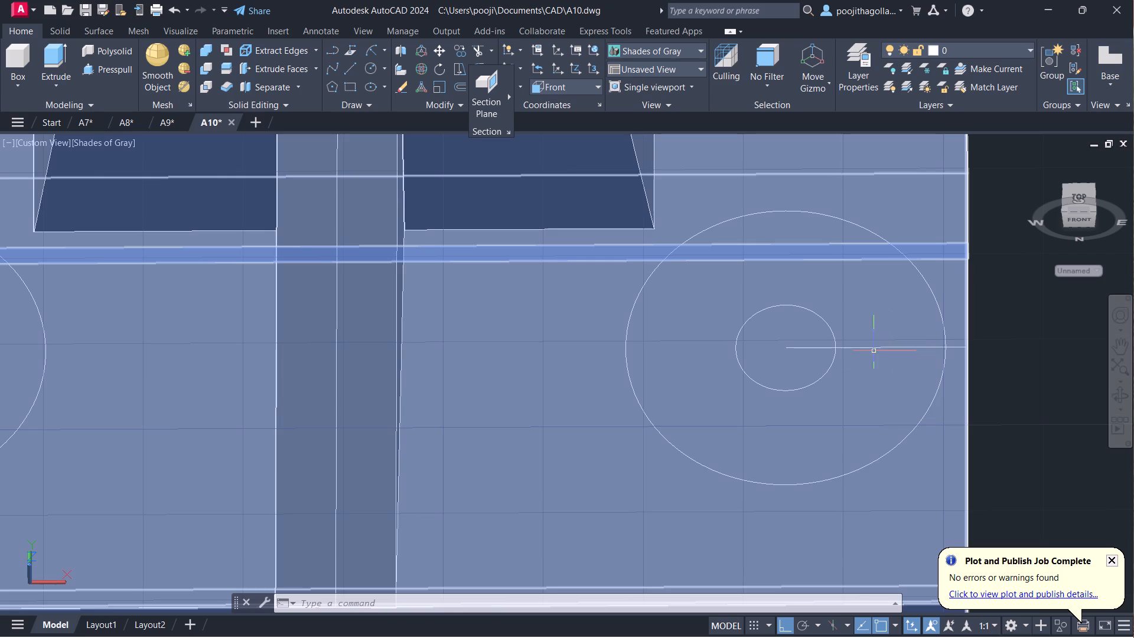
left_click(926, 347)
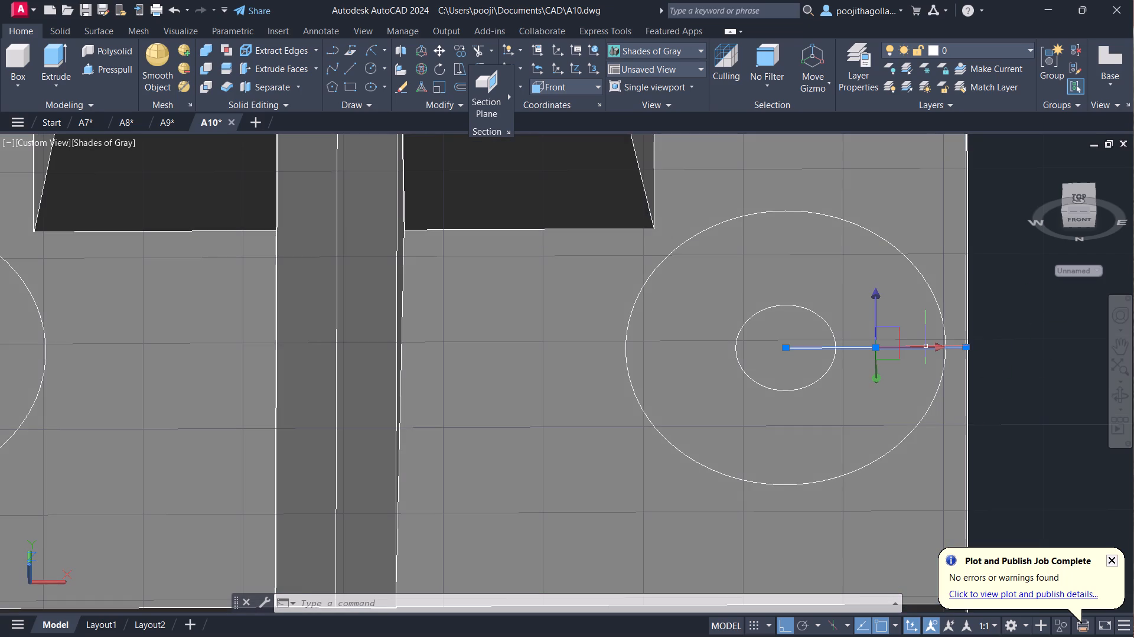
key("Delete")
scroll(874, 334, "down", 2)
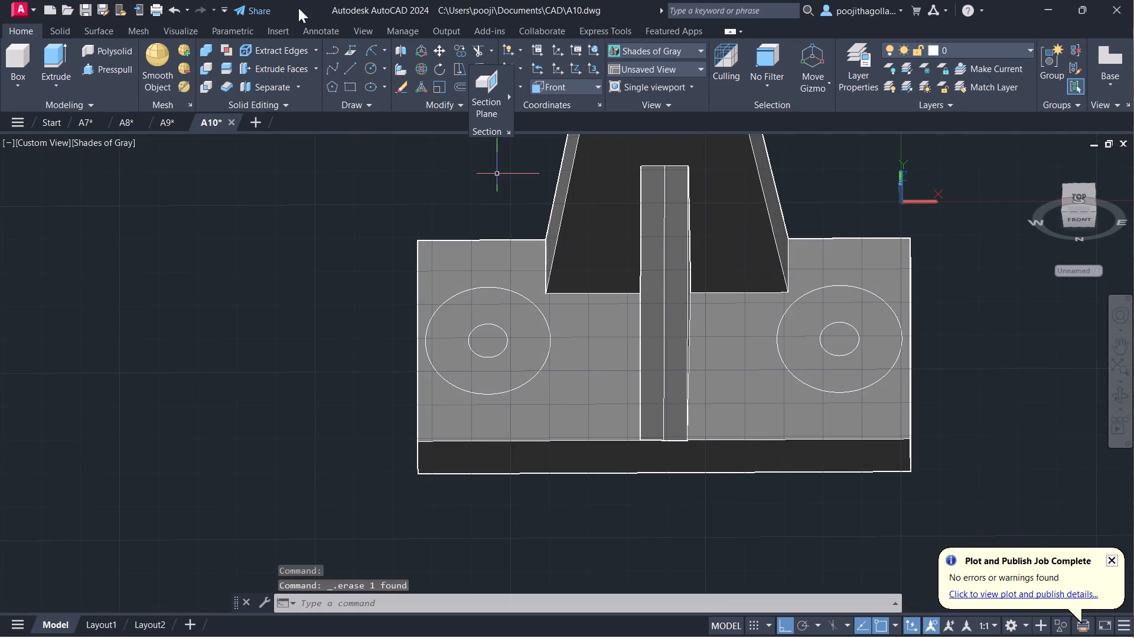
Presspull the ring areas between both pairs of concentric circles outward by 3 from the block's front face.
left_click(119, 67)
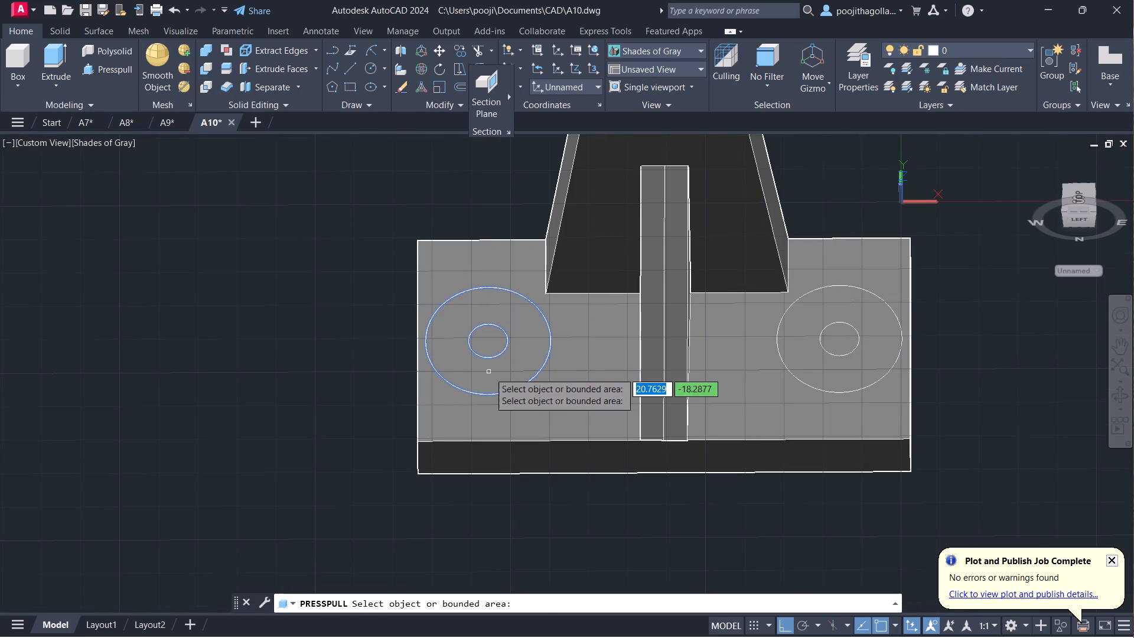
left_click(489, 373)
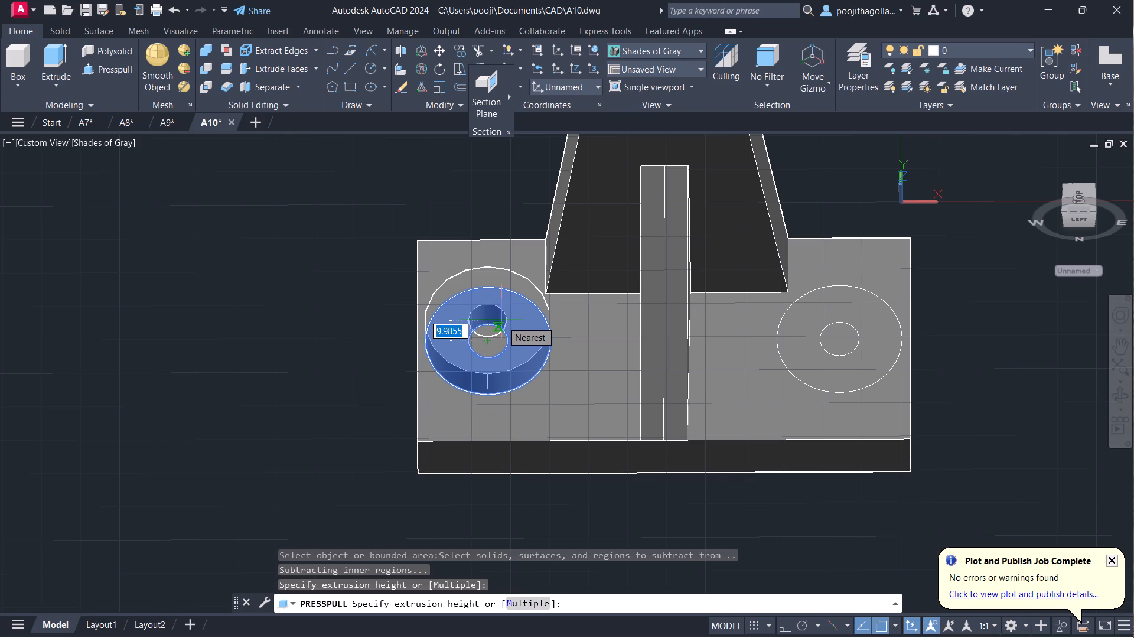
key("3")
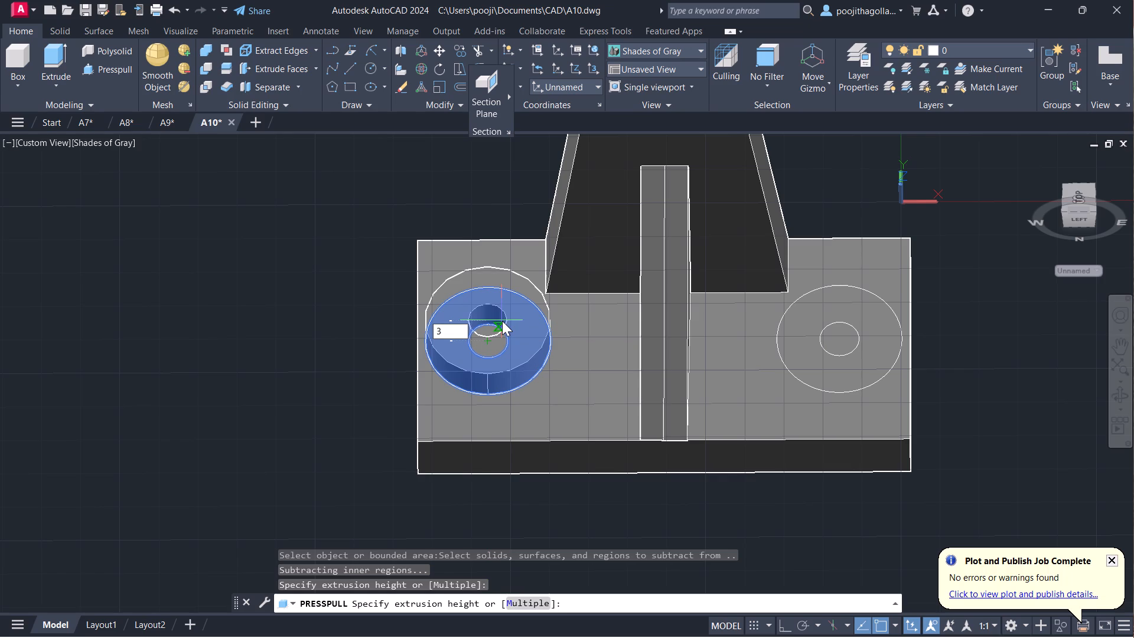
key("Return")
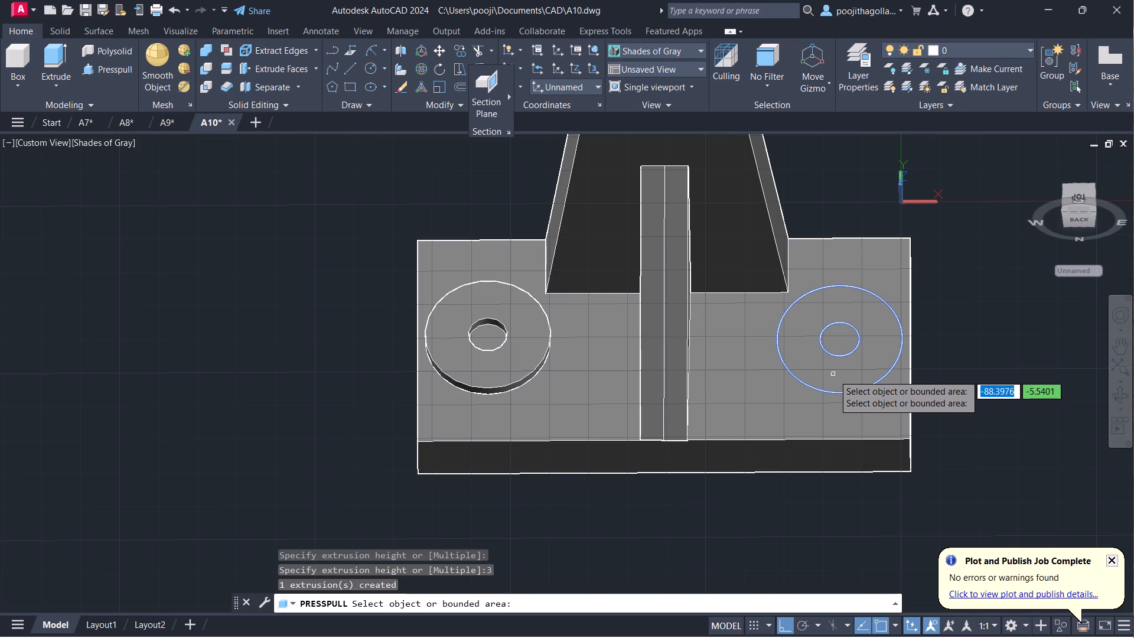
left_click(833, 375)
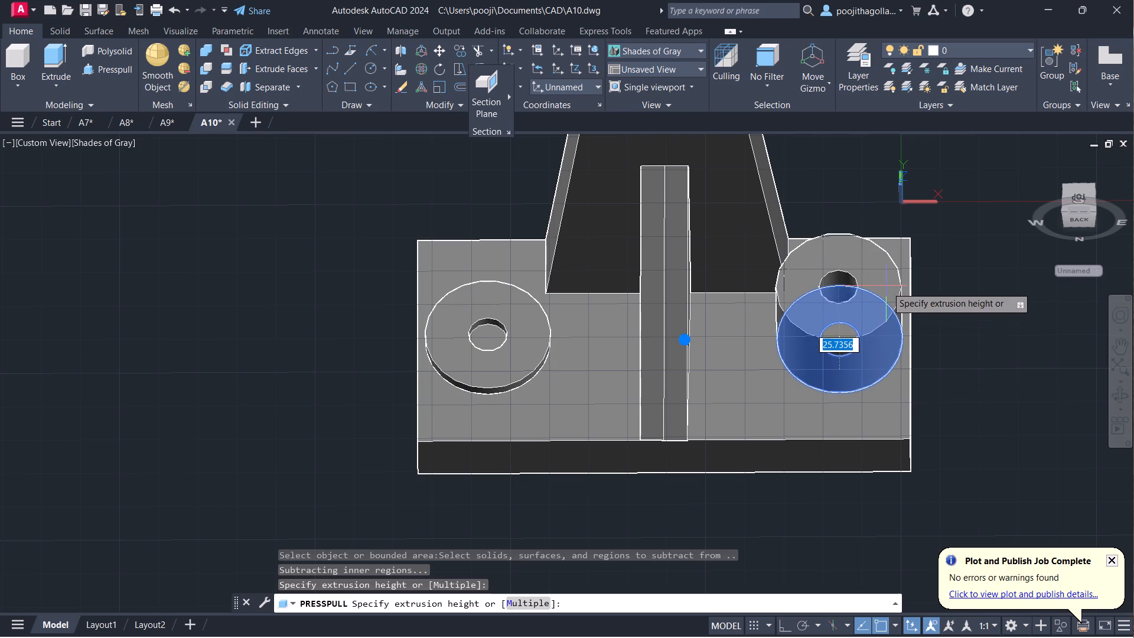
key("3")
key("Return")
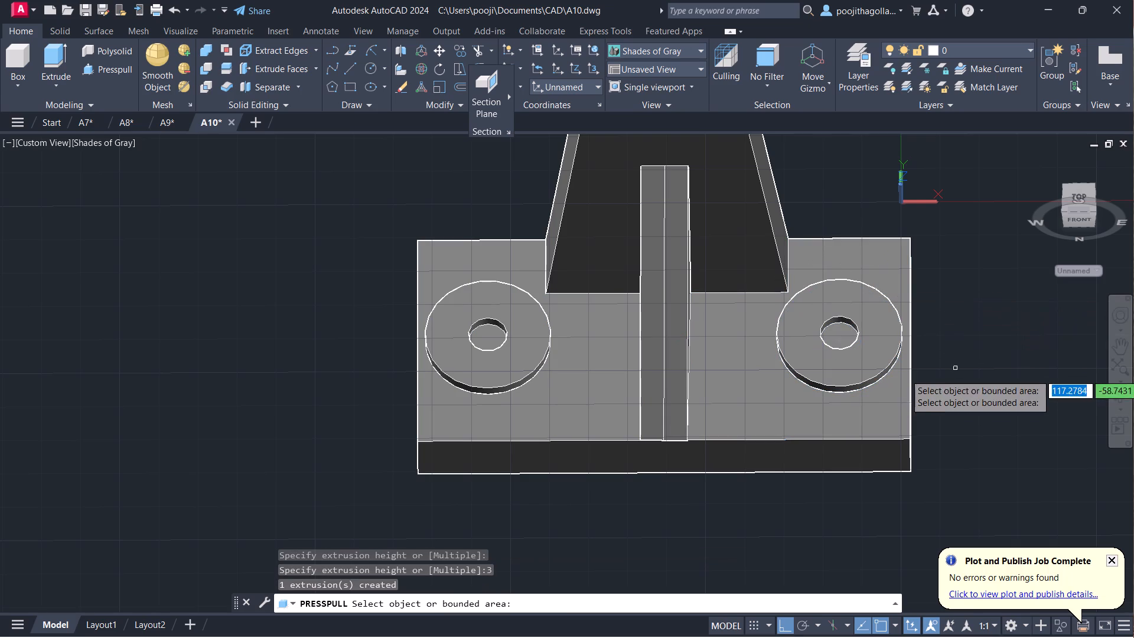
key("Escape")
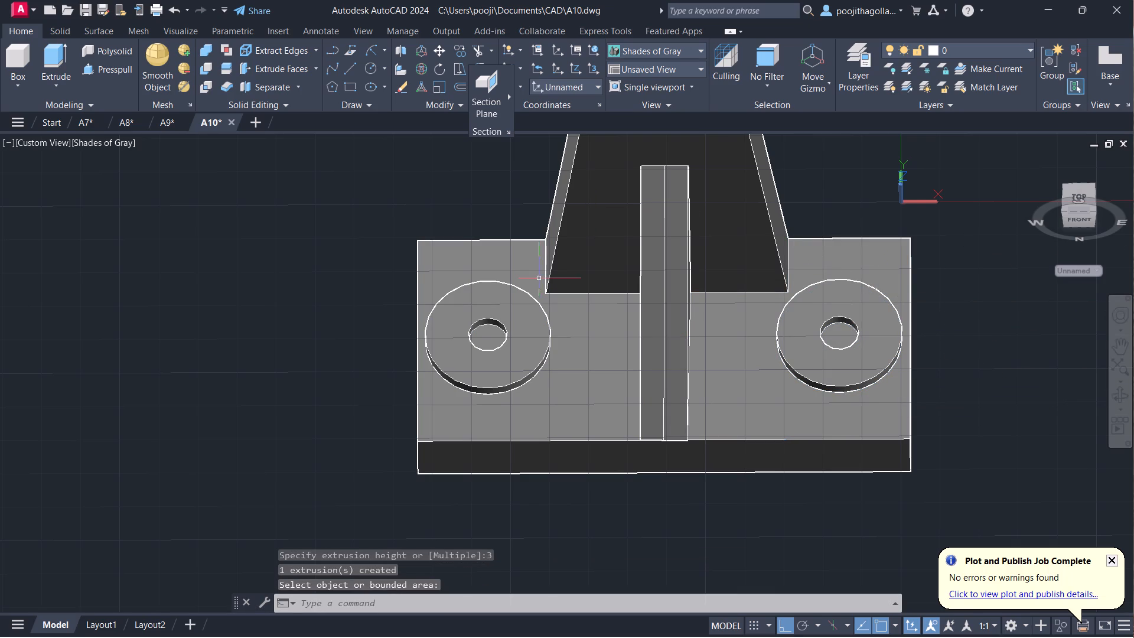
Presspull the inner circles of both raised rings back through the block to cut two through holes.
left_click(118, 73)
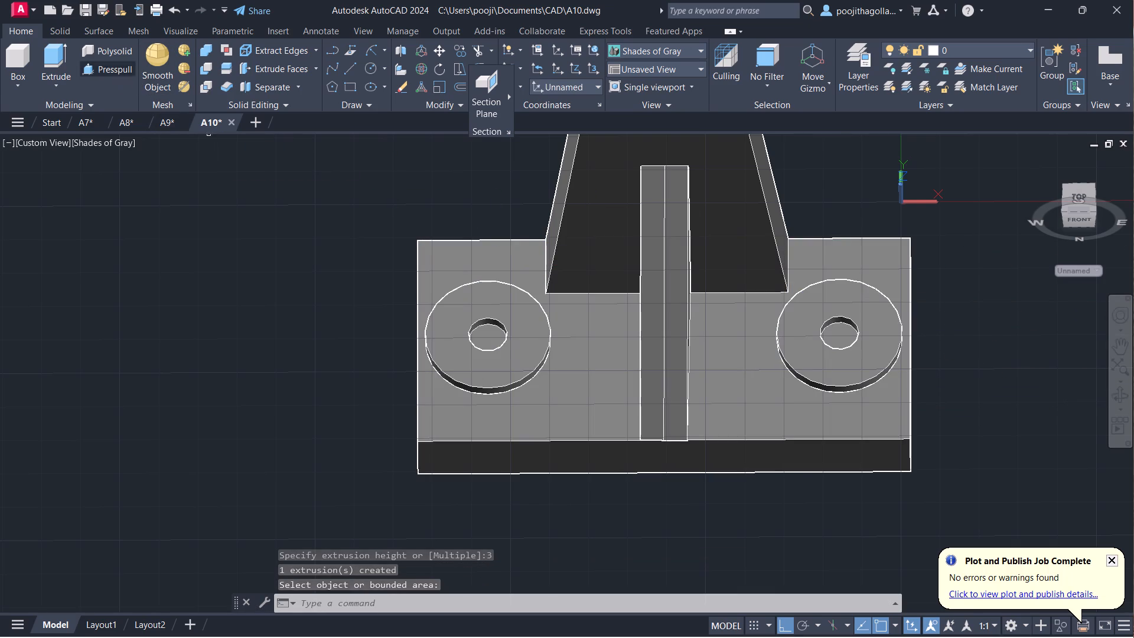
left_click(493, 341)
left_click(532, 575)
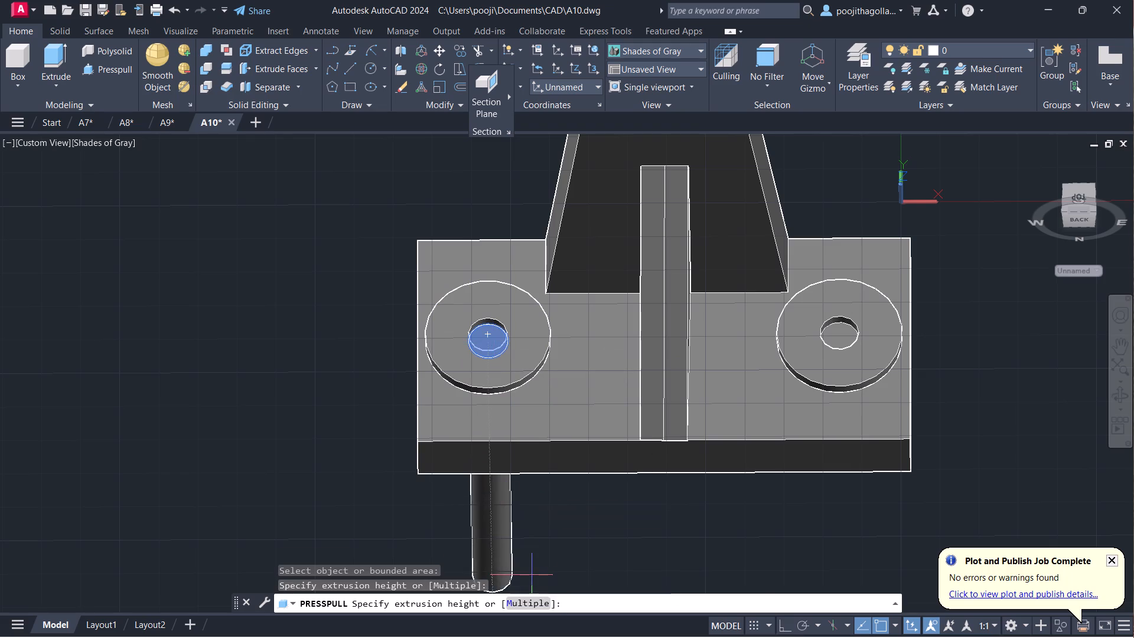
left_click(845, 331)
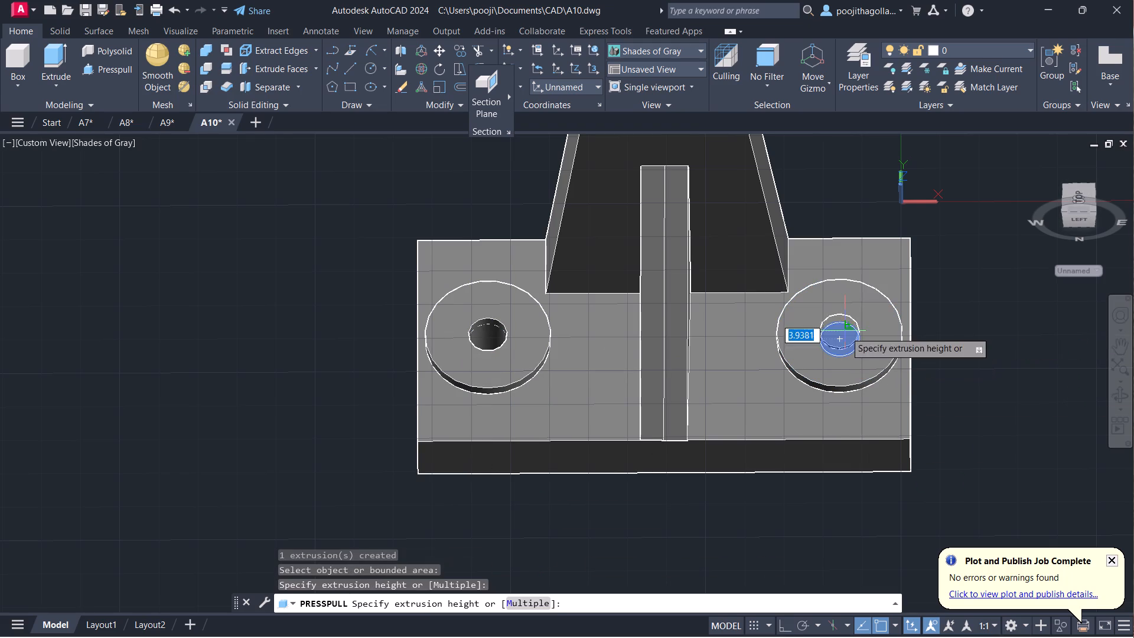
left_click(823, 524)
key("Escape")
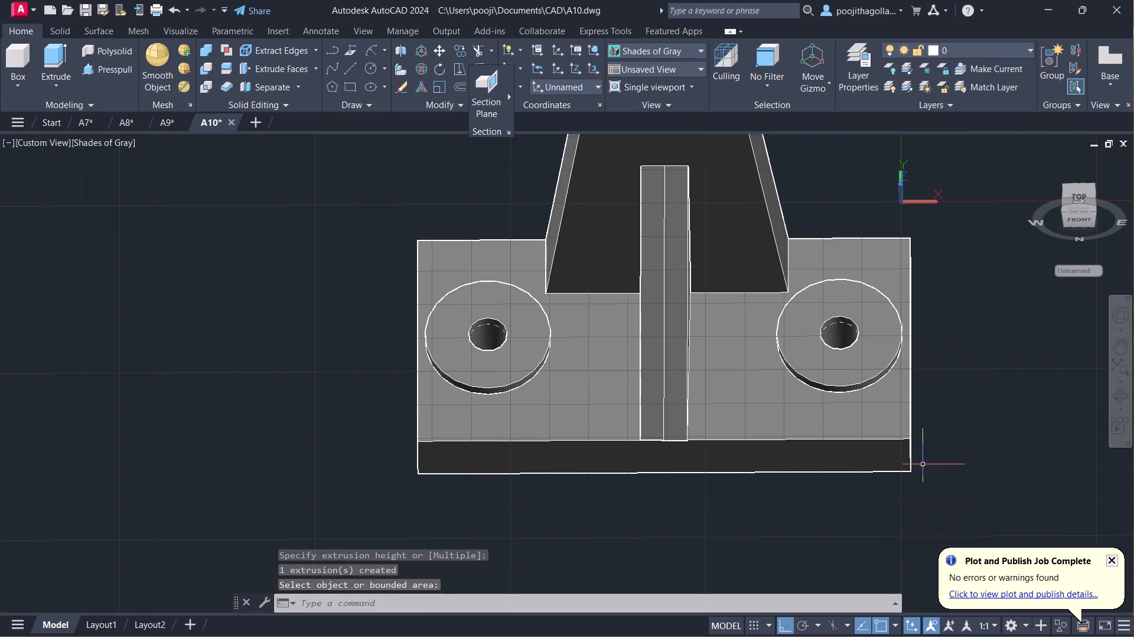
Presspull the boss's top face down to the upper corner of the tapered arm.
left_click(1126, 390)
left_click_drag(880, 302, 842, 393)
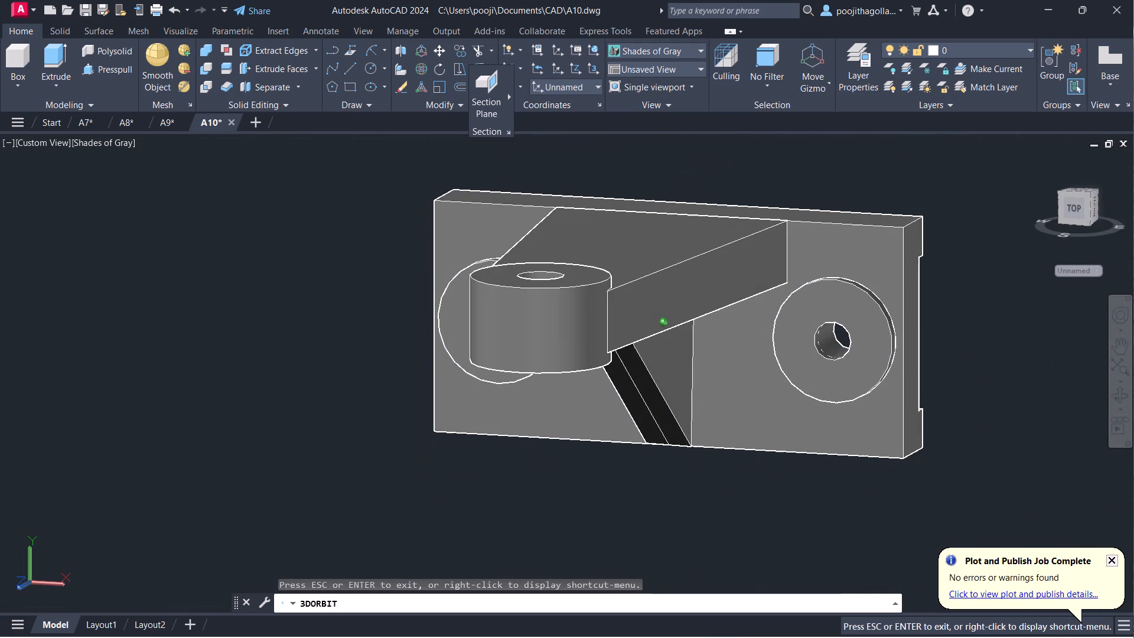
left_click_drag(842, 393, 841, 398)
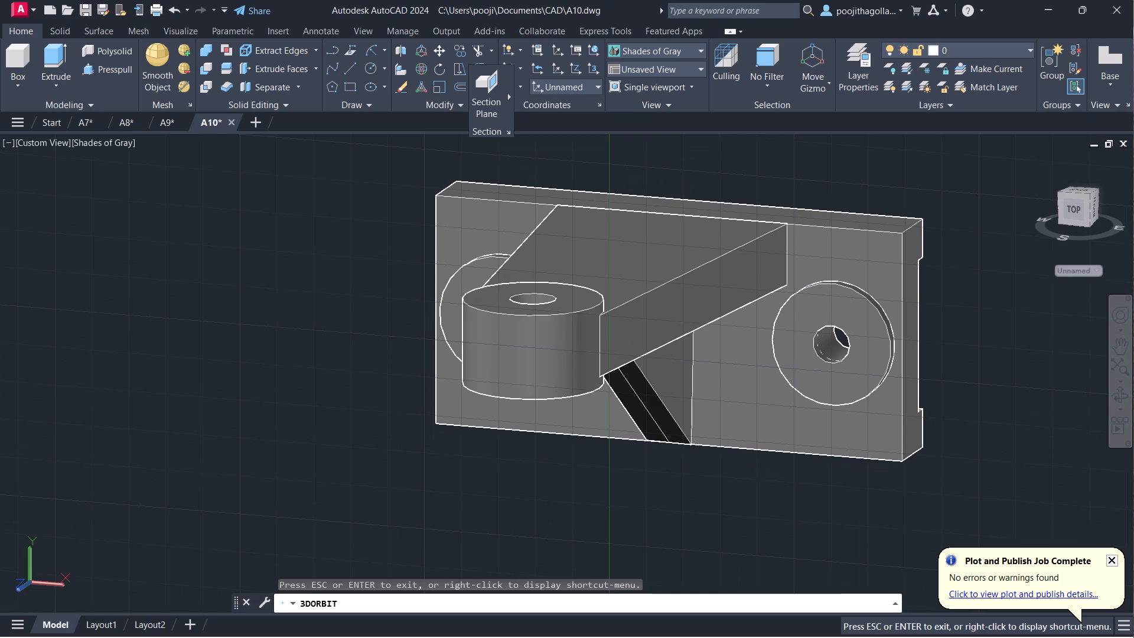
middle_click_drag(837, 350, 773, 323)
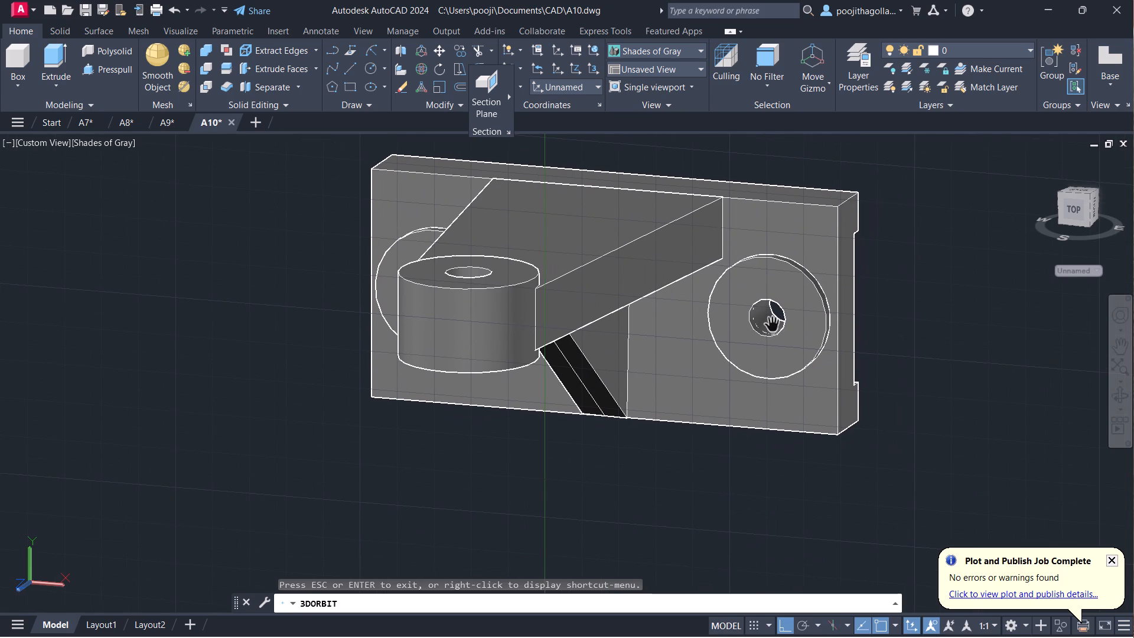
scroll(712, 320, "up", 1)
middle_click_drag(712, 320, 679, 305)
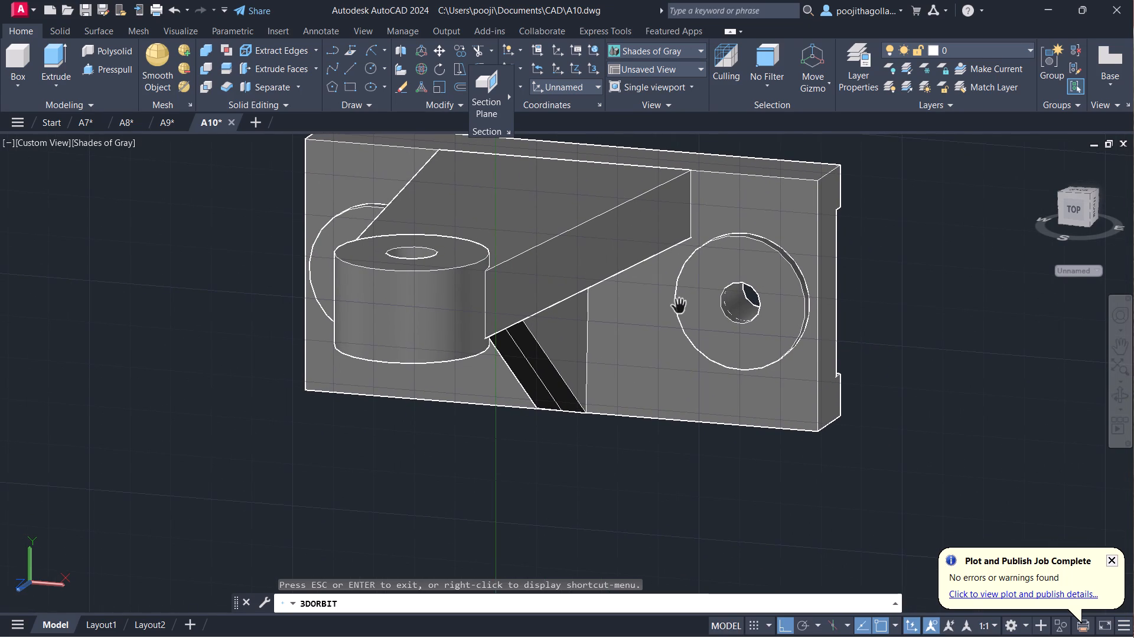
middle_click_drag(485, 372, 478, 363)
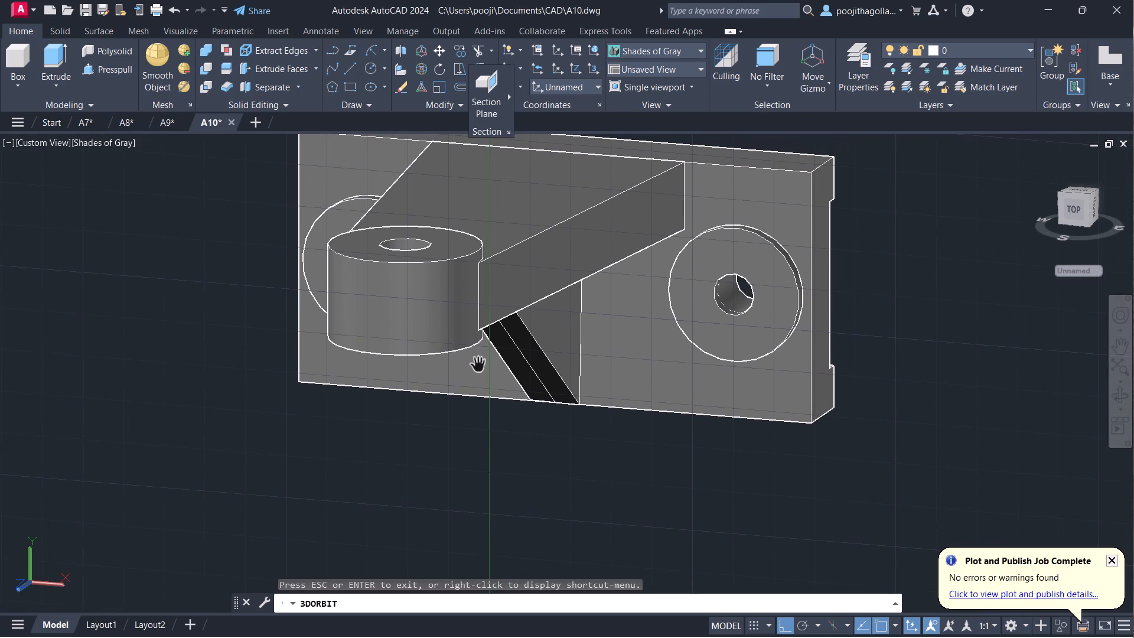
key("Escape")
left_click(118, 69)
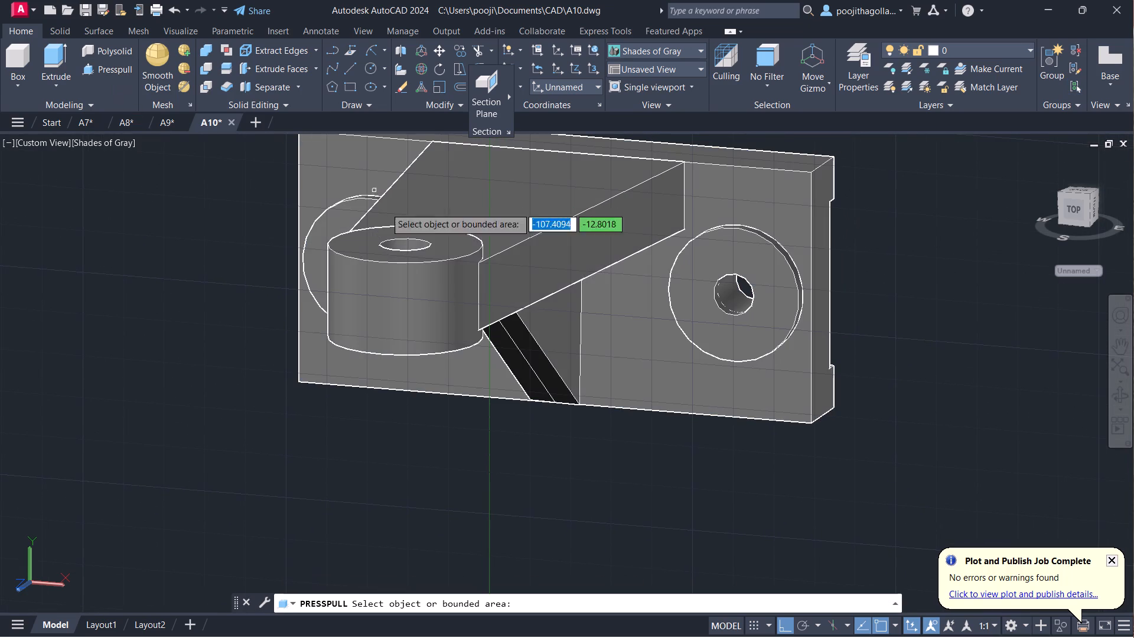
left_click(448, 250)
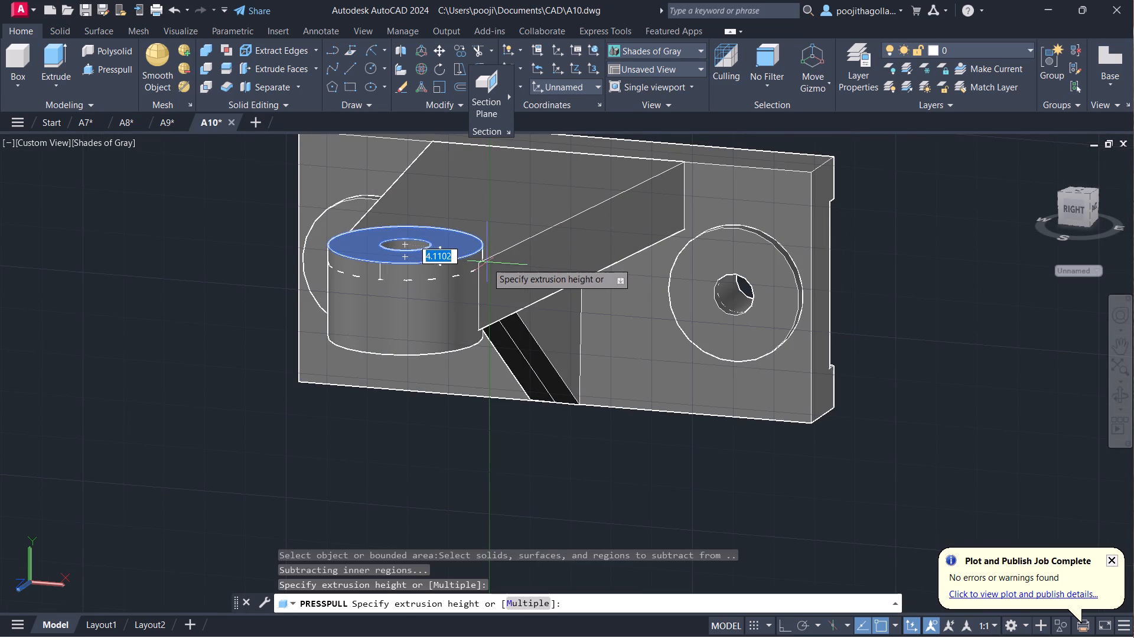
left_click(483, 262)
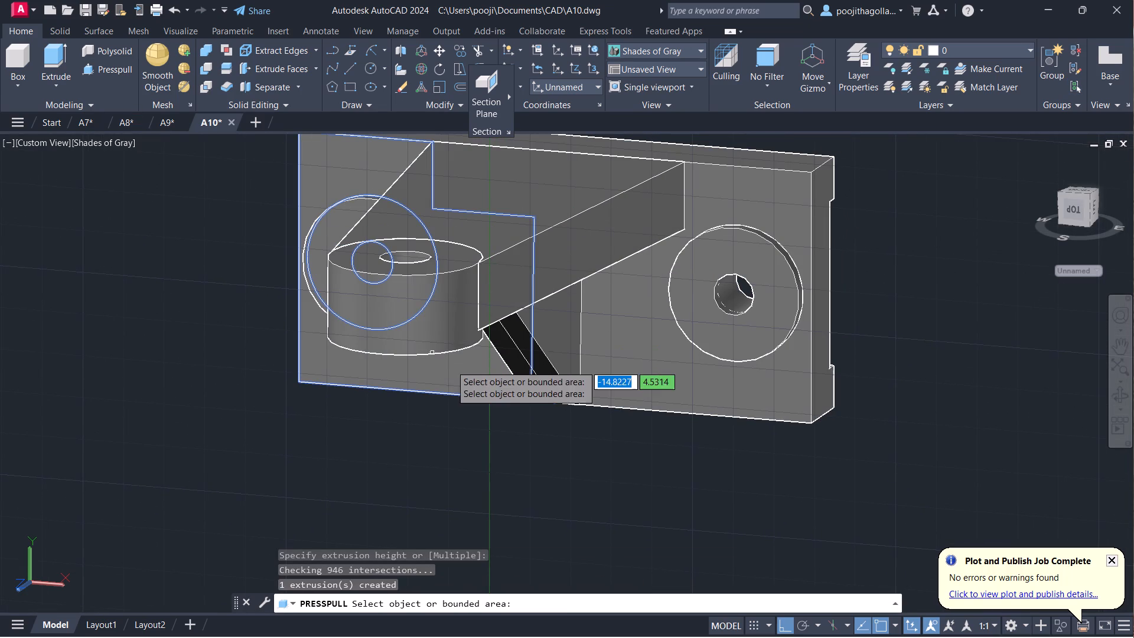
Presspull the boss's bottom face inward by 3 to shorten the boss from below.
middle_click_drag(497, 458, 498, 445, "shift")
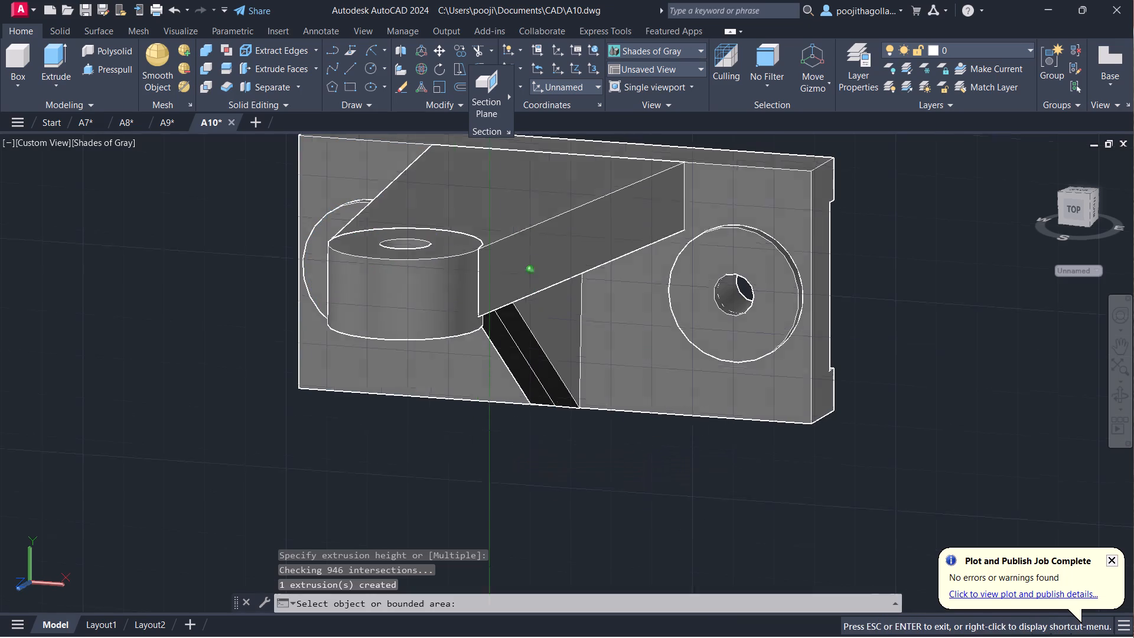
middle_click_drag(498, 445, 540, 369, "shift")
middle_click_drag(561, 295, 614, 473)
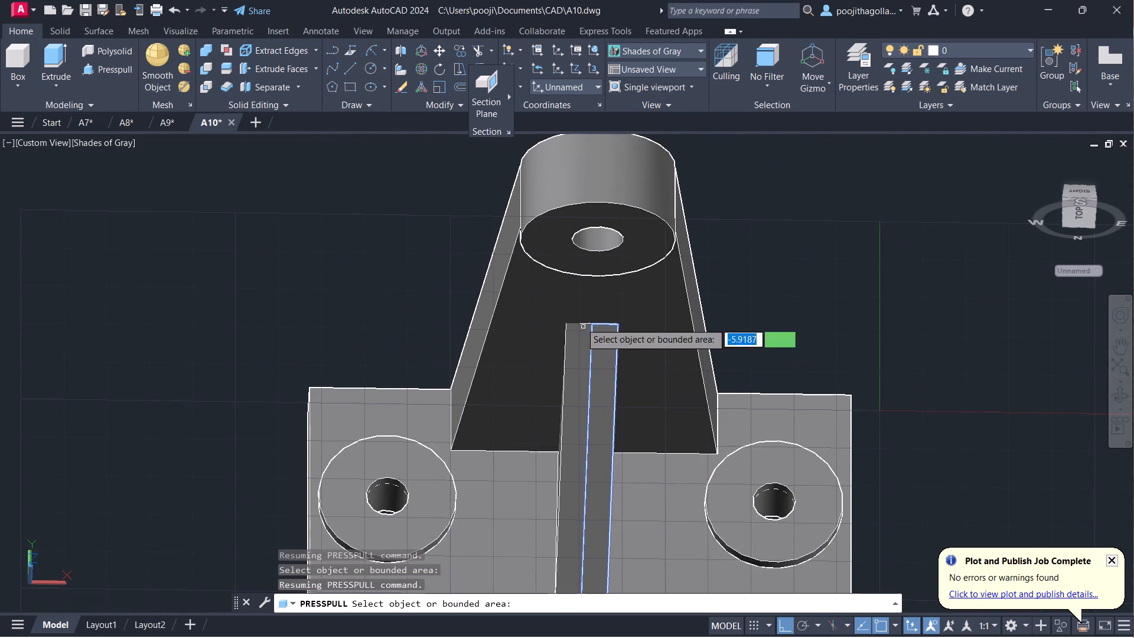
left_click(540, 236)
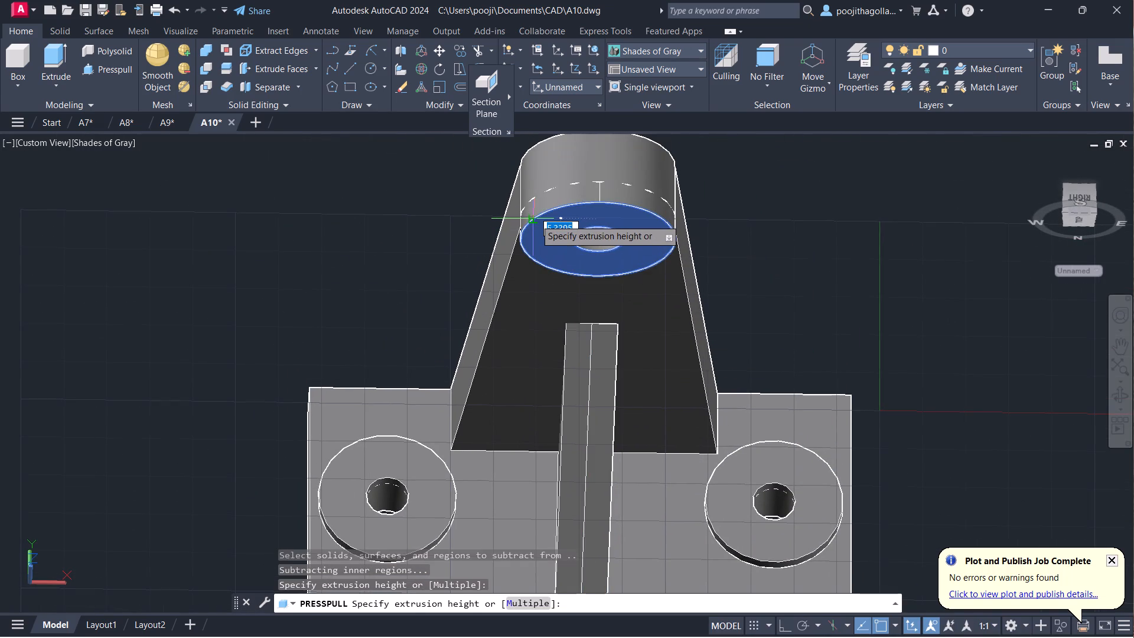
key("3")
key("Return")
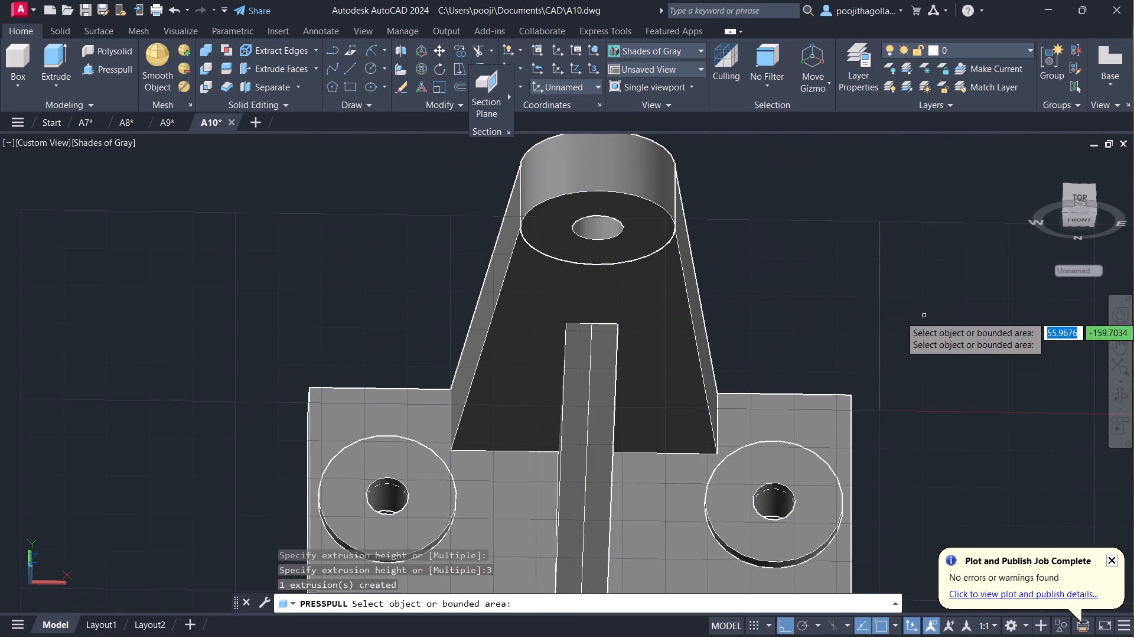
key("Escape")
Examine the bracket from above, checking how the boss meets the tapered arm's top surface.
left_click(1116, 403)
left_click_drag(739, 221, 734, 225)
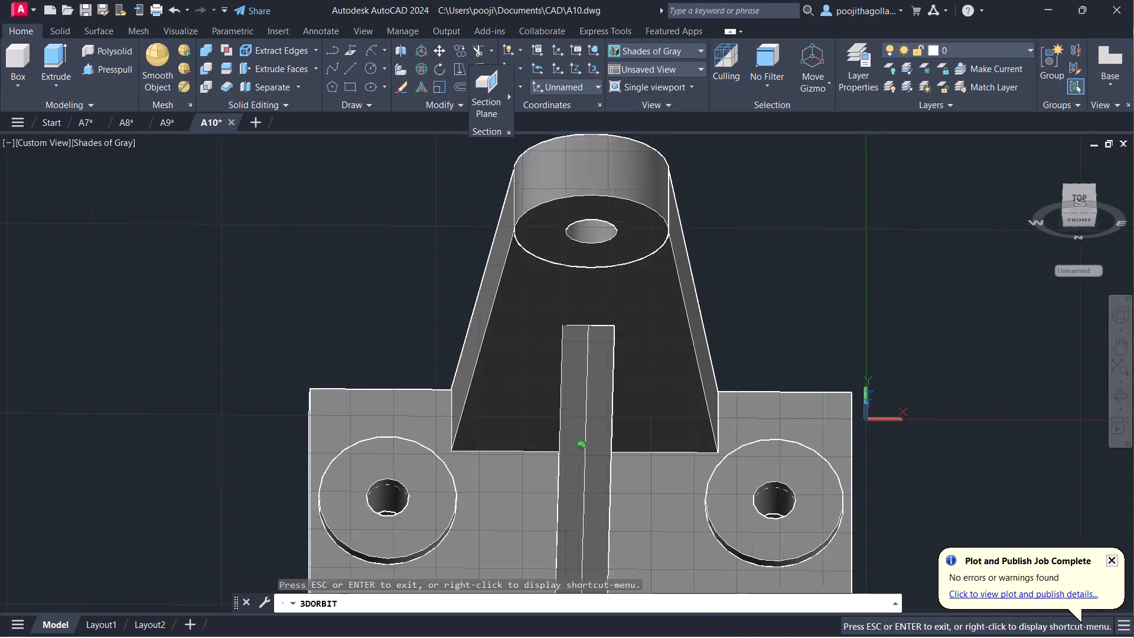
left_click_drag(734, 225, 657, 335)
scroll(573, 353, "up", 1)
middle_click_drag(597, 339, 663, 298)
scroll(597, 339, "up", 1)
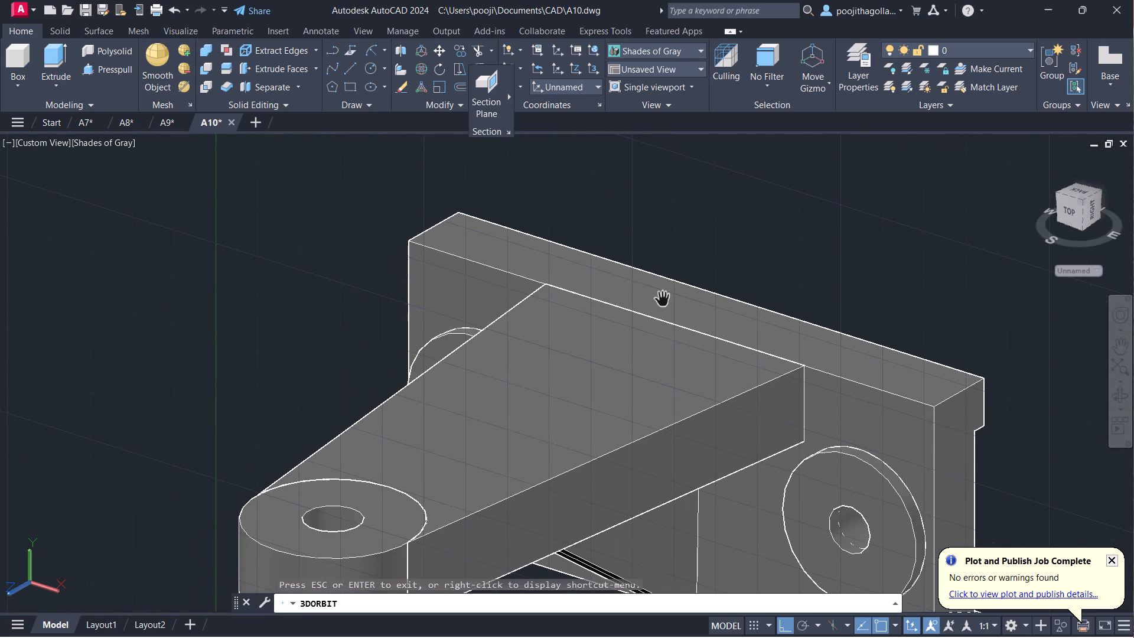
key("grave")
key("Escape")
middle_click_drag(777, 235, 884, 172)
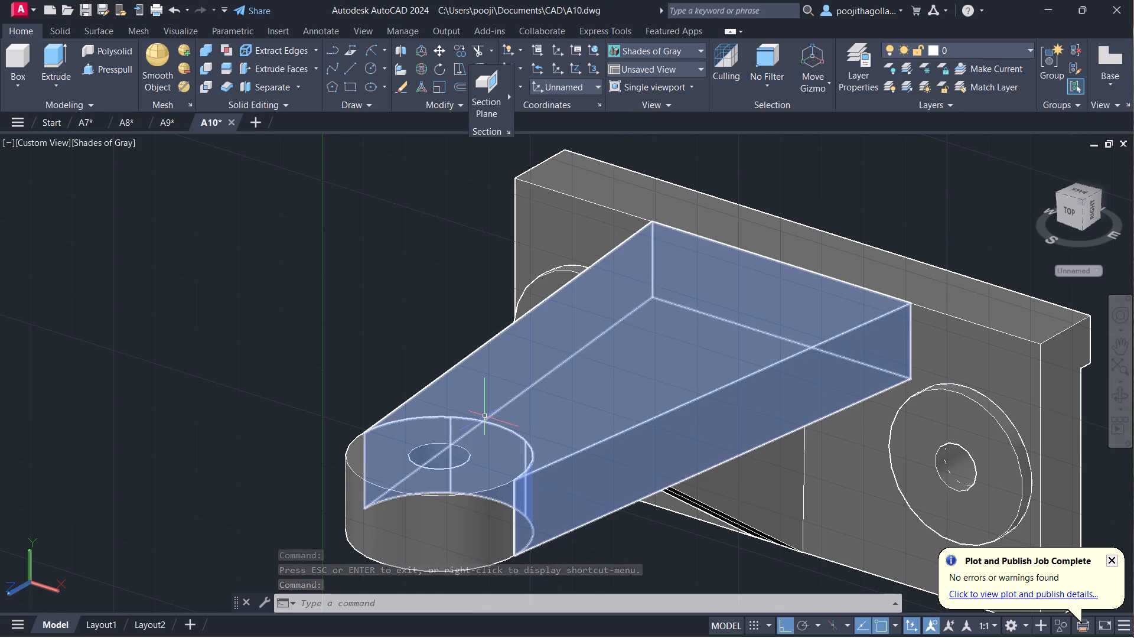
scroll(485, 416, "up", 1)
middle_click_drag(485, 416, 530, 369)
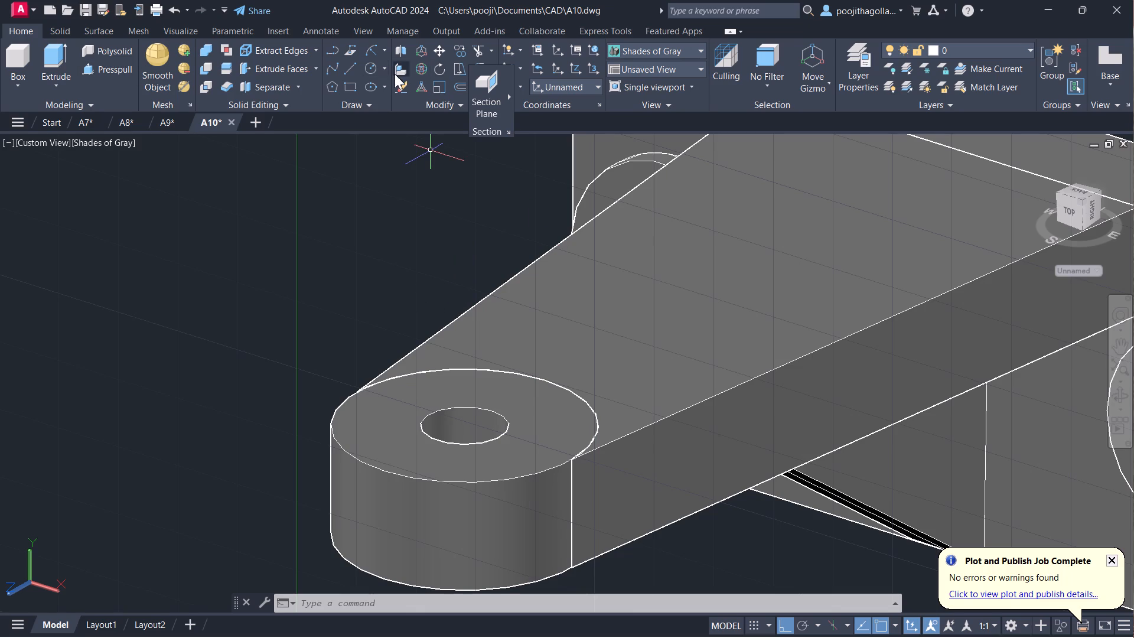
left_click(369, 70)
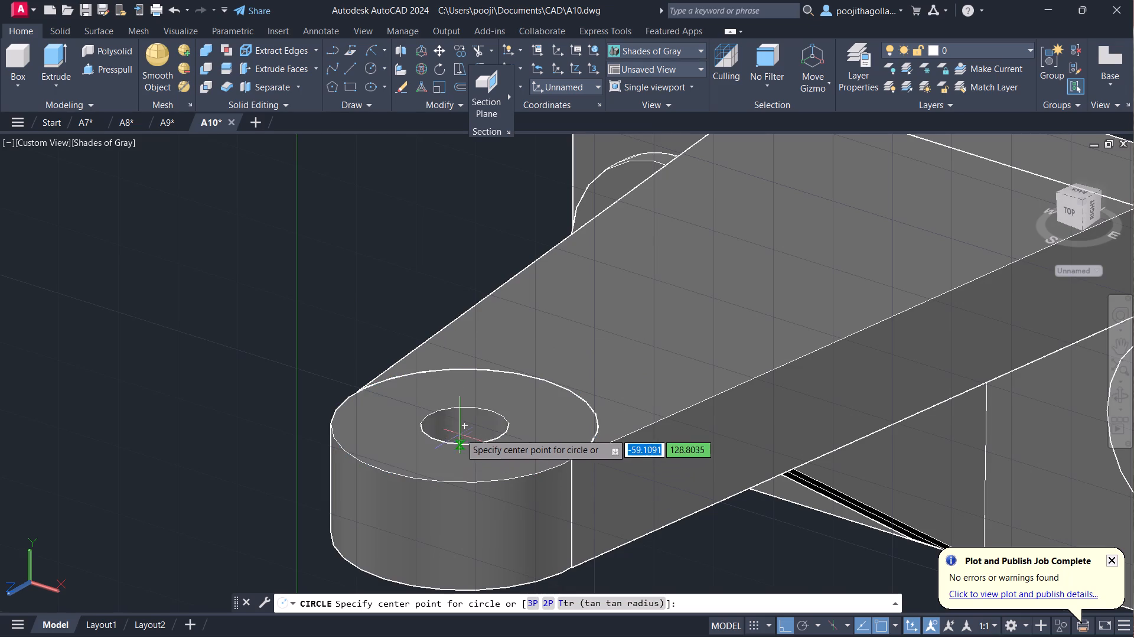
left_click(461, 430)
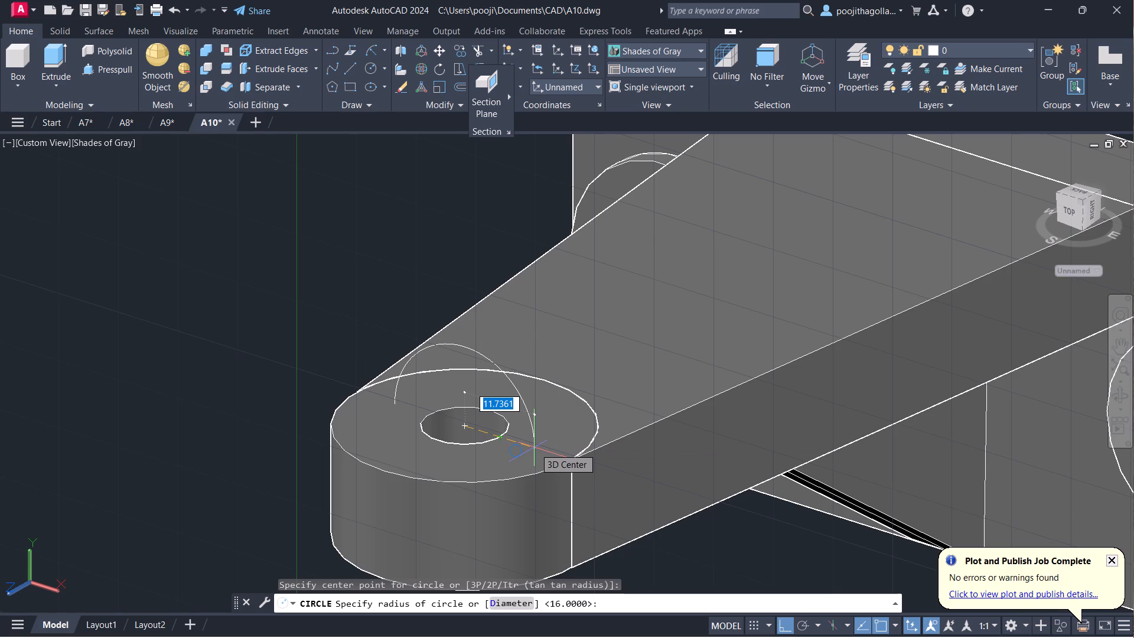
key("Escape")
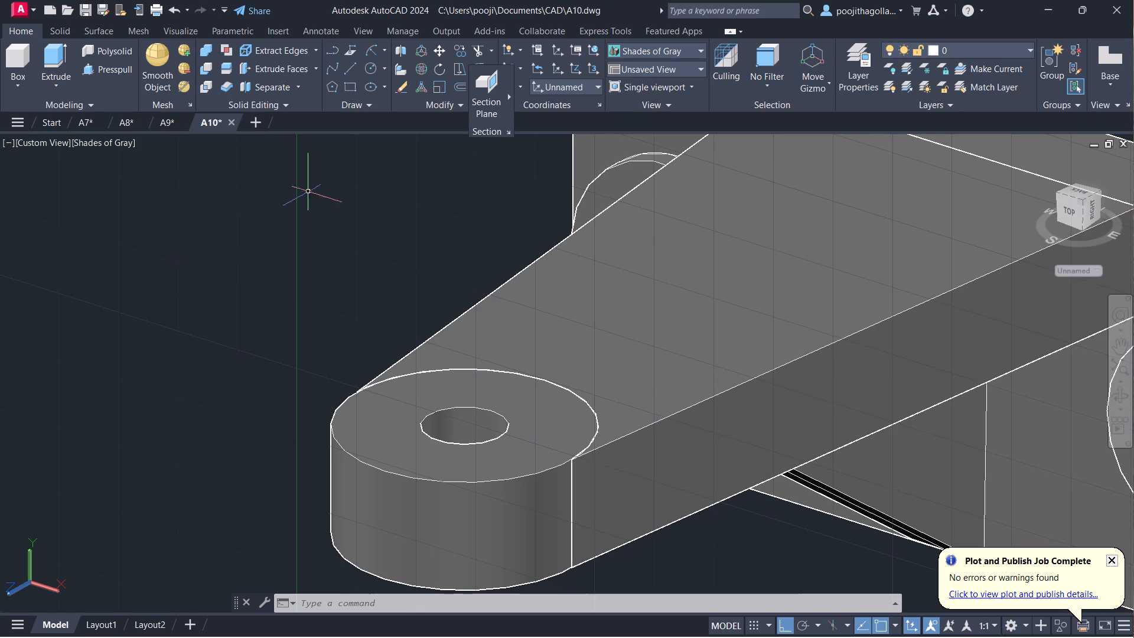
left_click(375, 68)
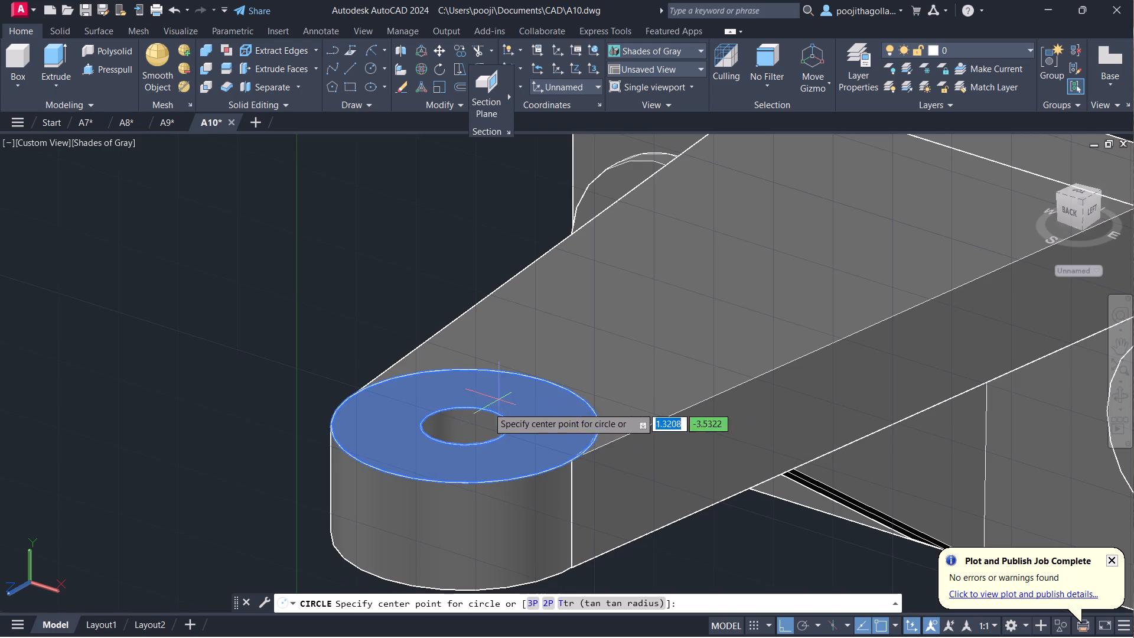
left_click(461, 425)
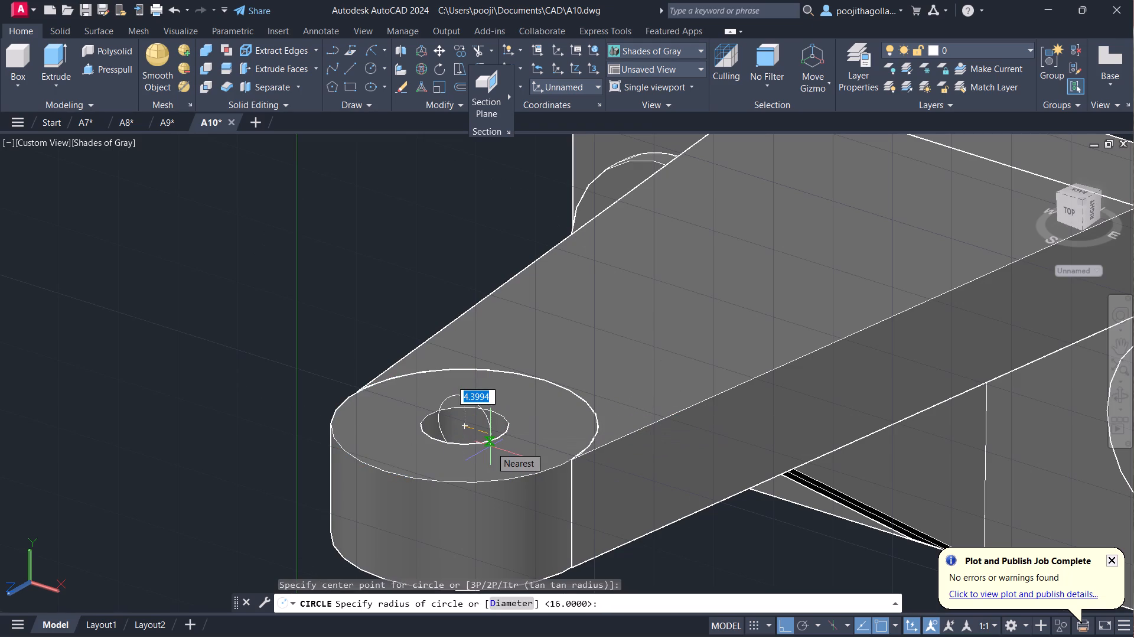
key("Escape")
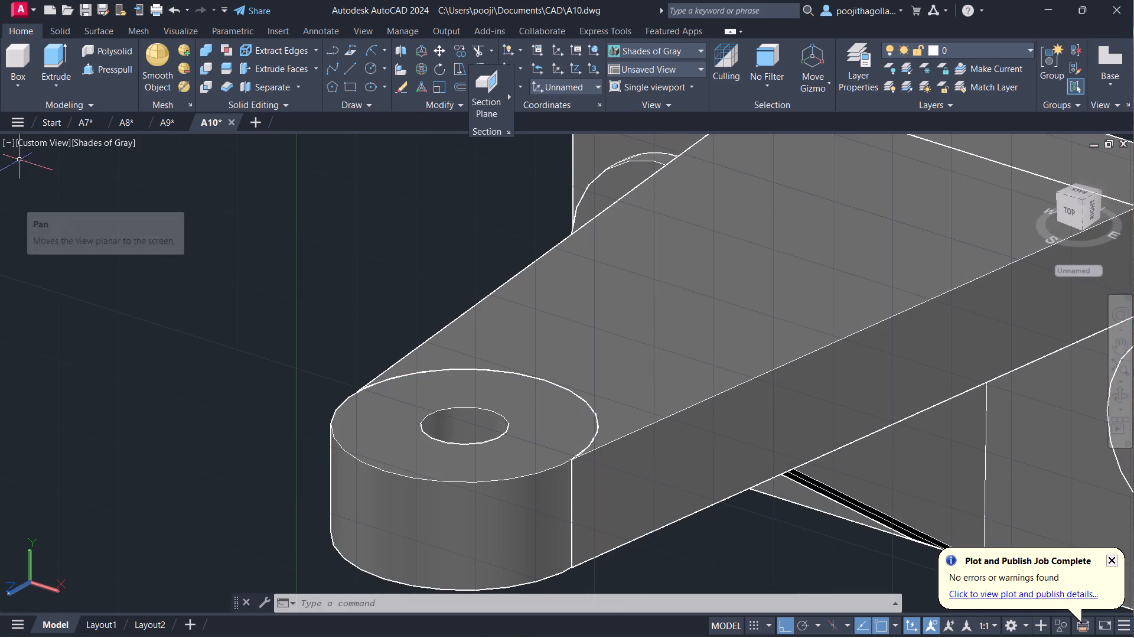
Set the model to the Top view, with the boss end of the tapered arm ready for drawing a circle.
left_click(47, 140)
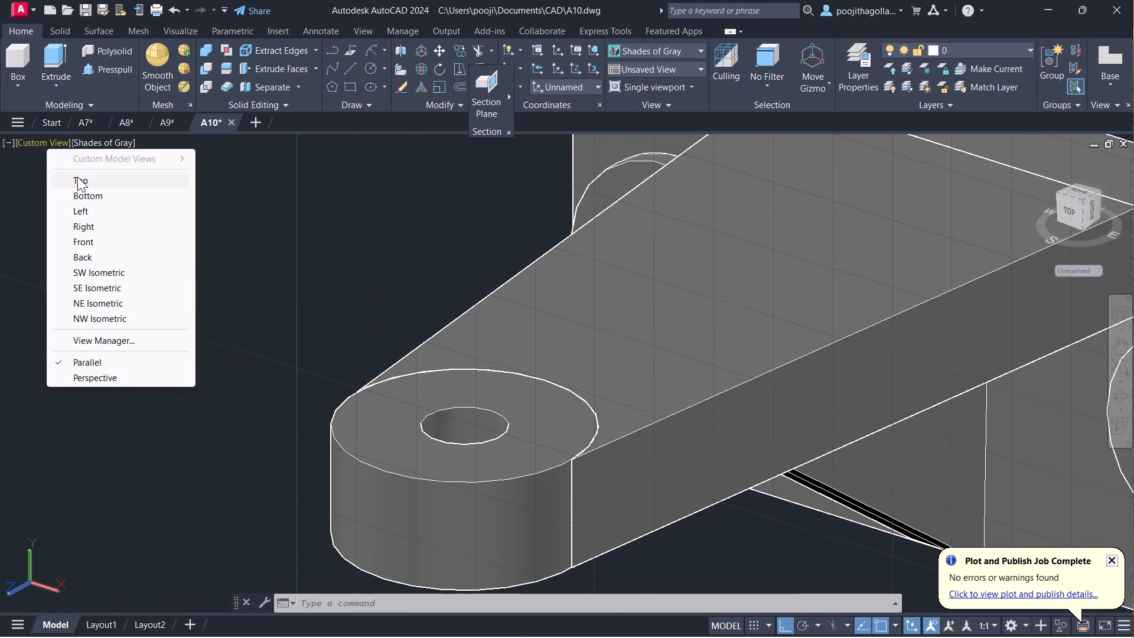
left_click(80, 177)
middle_click_drag(651, 330, 553, 256)
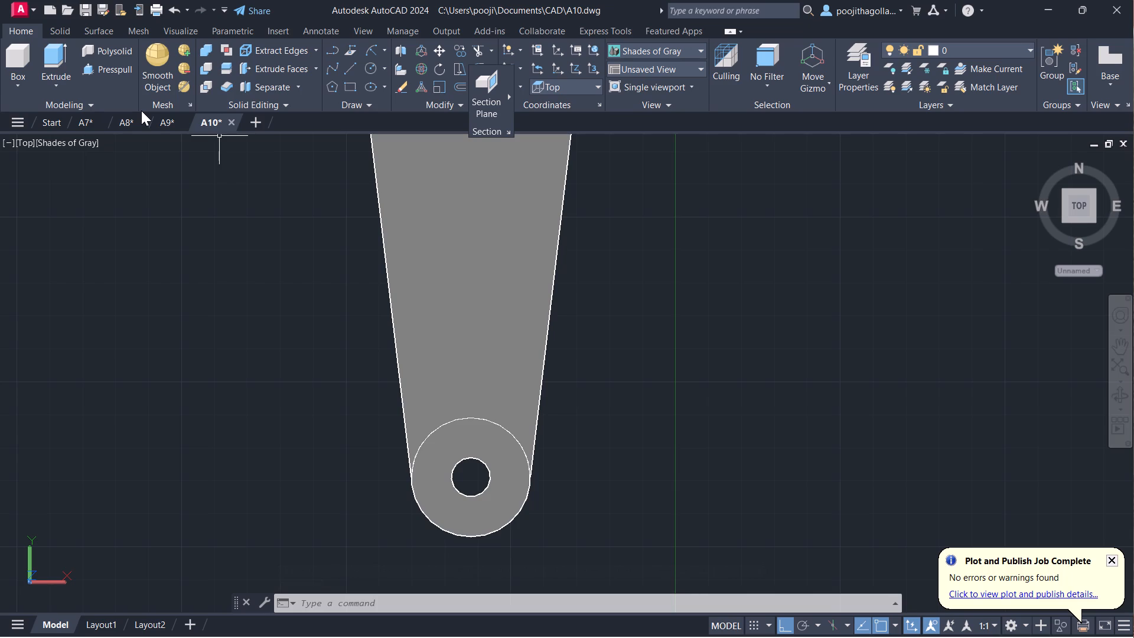
left_click(117, 69)
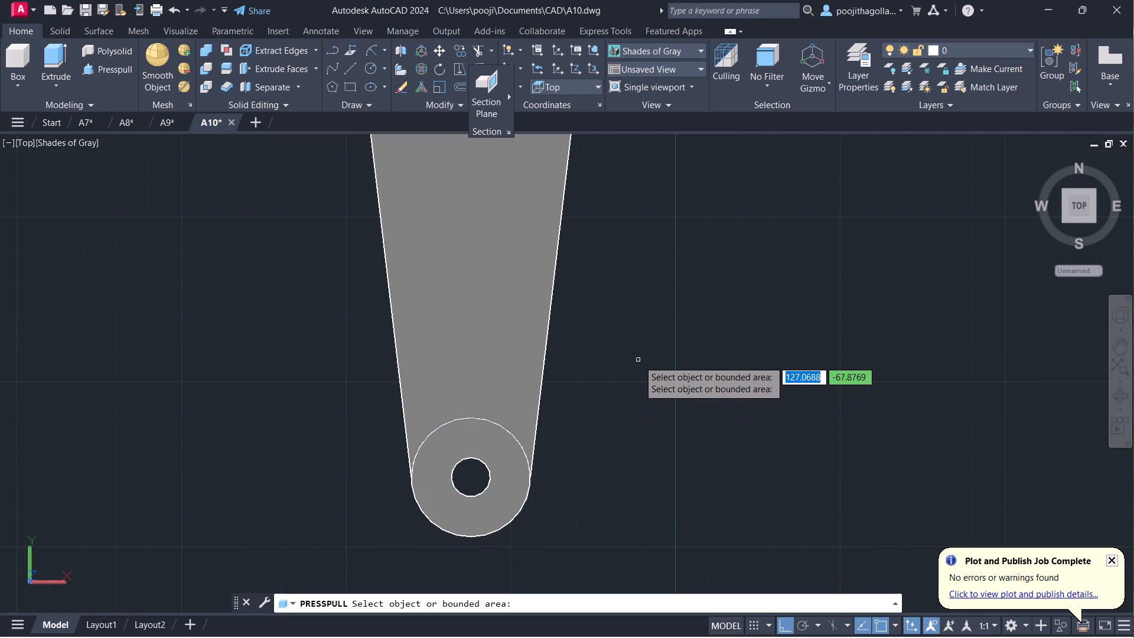
key("Escape")
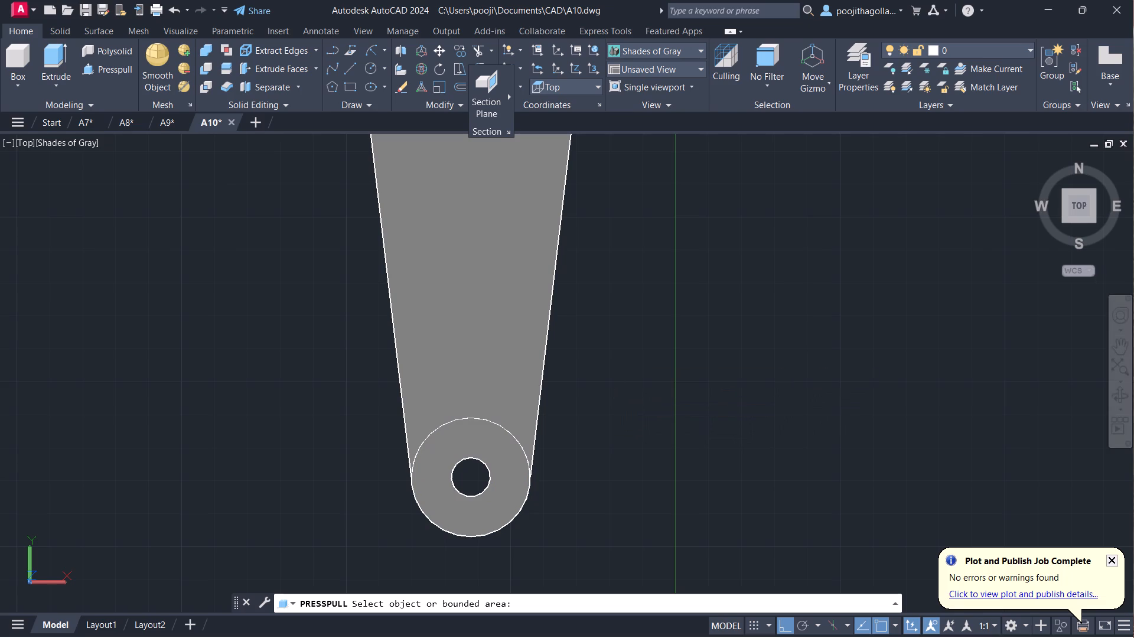
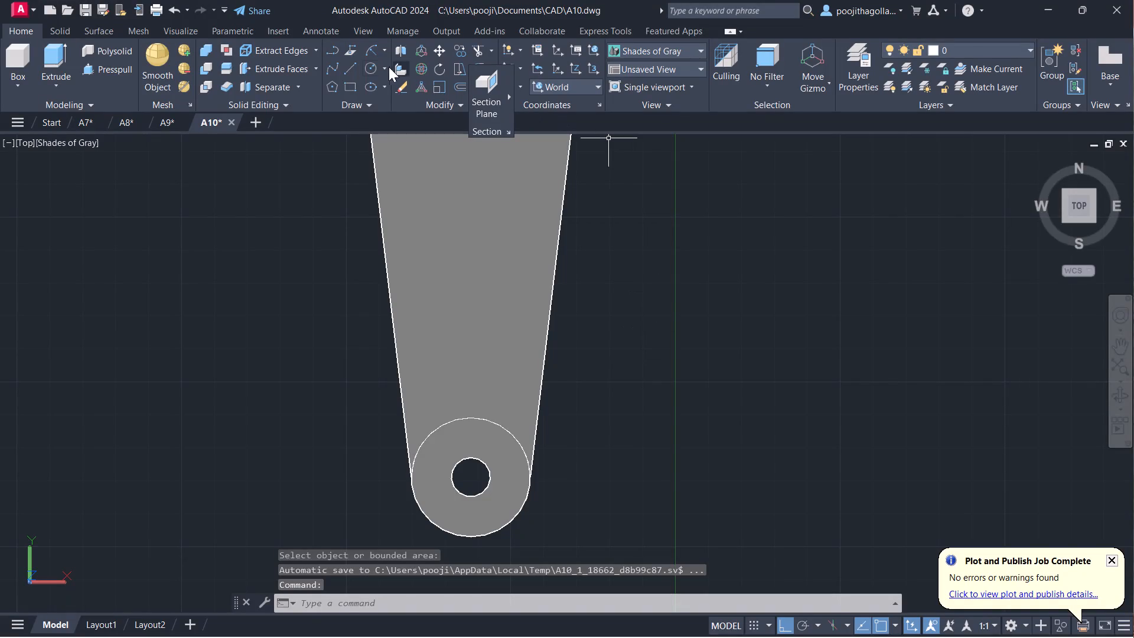
Draw a circle of radius 9 centred on the bore at the boss end of the tapered arm.
left_click(371, 69)
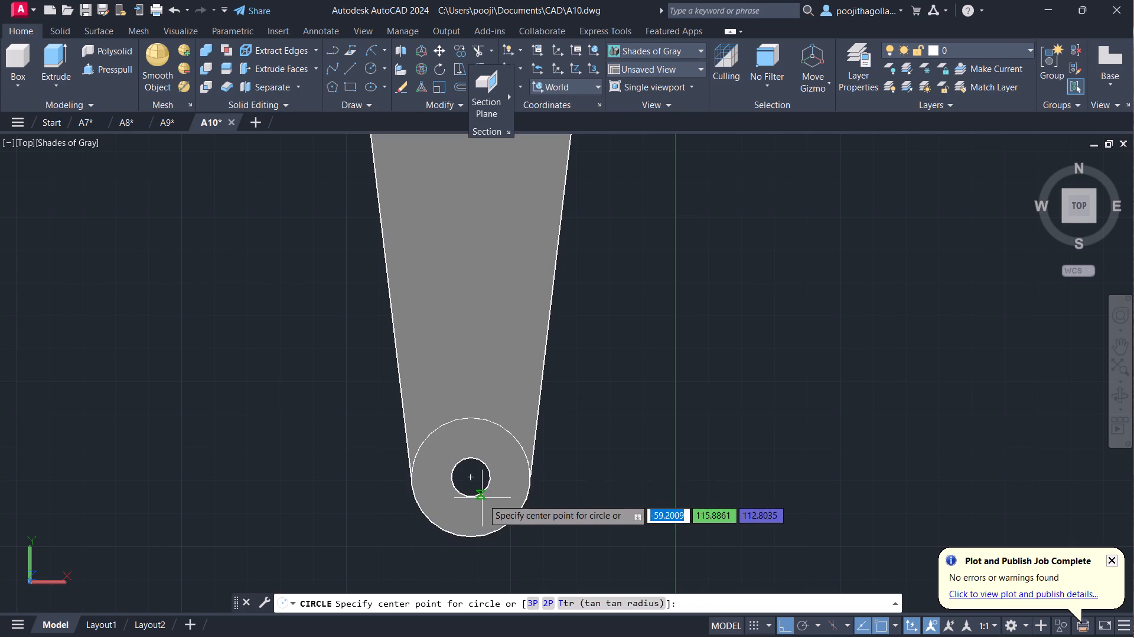
left_click(473, 474)
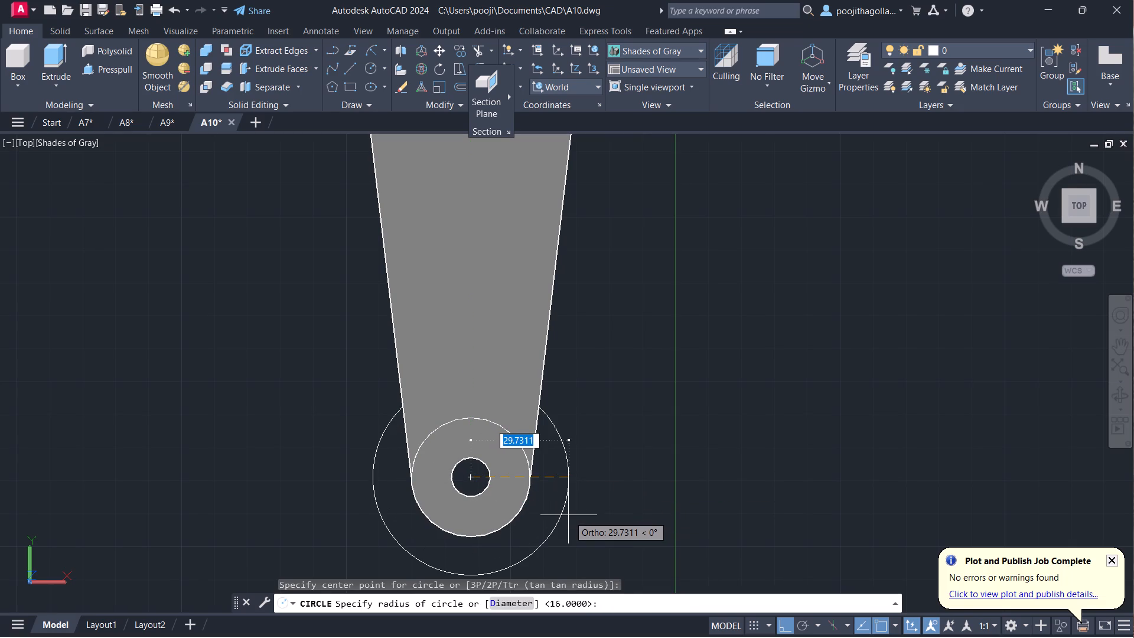
type("12")
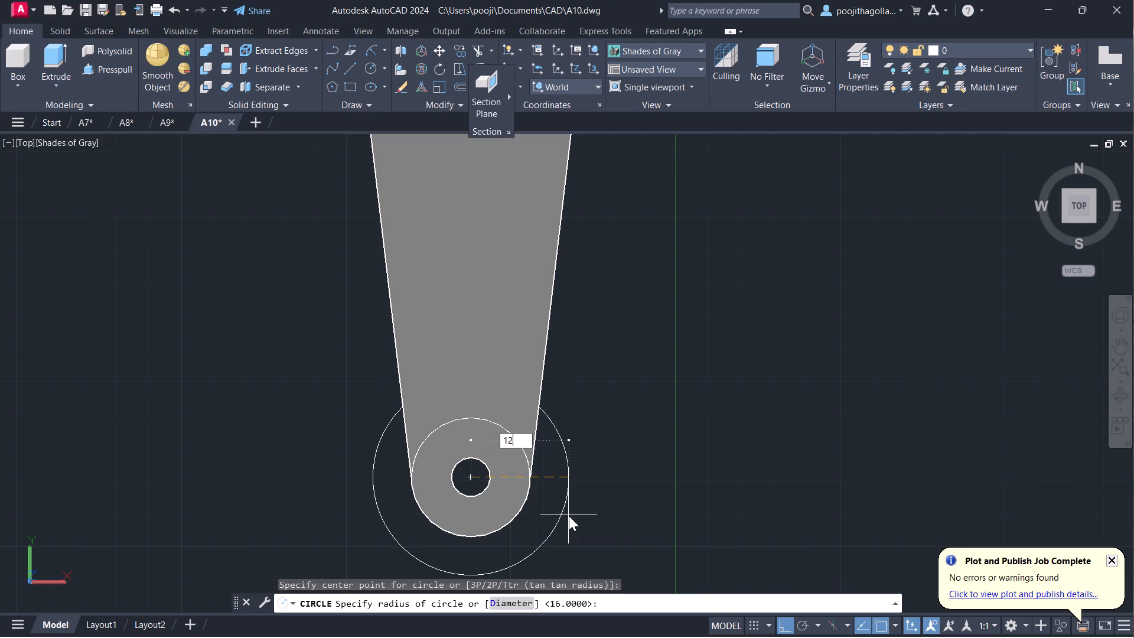
key("9")
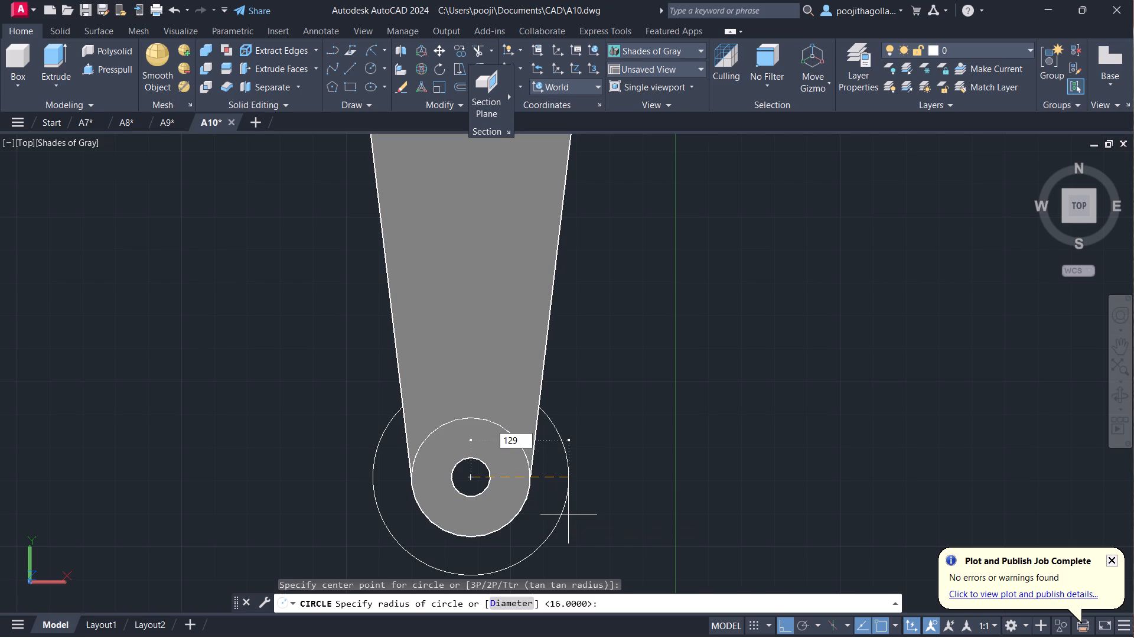
key("BackSpace")
key("BackSpace")
key("BackSpace")
key("9")
key("Return")
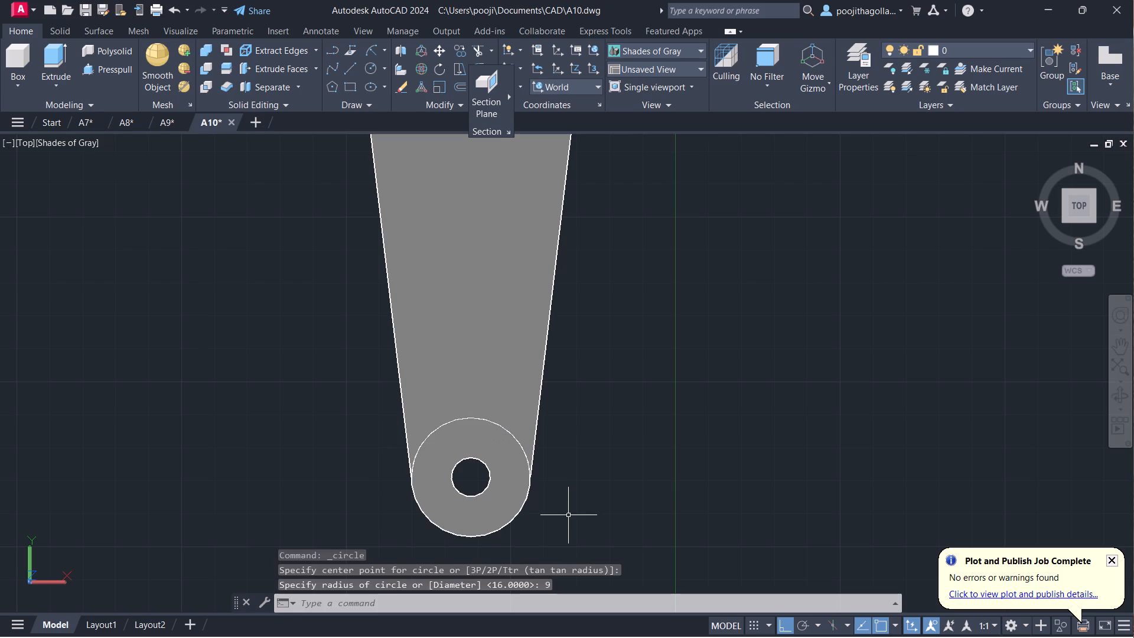
Examine the boss from below, checking where the new circle lies around the bore on its underside.
left_click(1117, 392)
left_click_drag(600, 488, 671, 210)
scroll(481, 416, "up", 3)
middle_click_drag(481, 416, 577, 310)
scroll(635, 318, "up", 2)
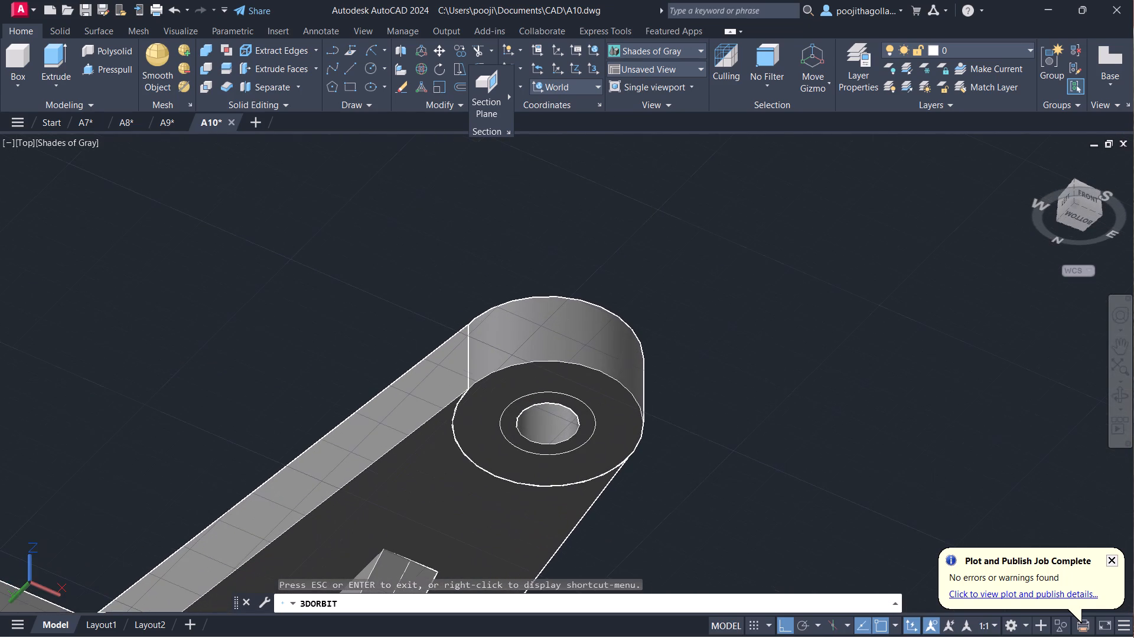
middle_click(673, 348)
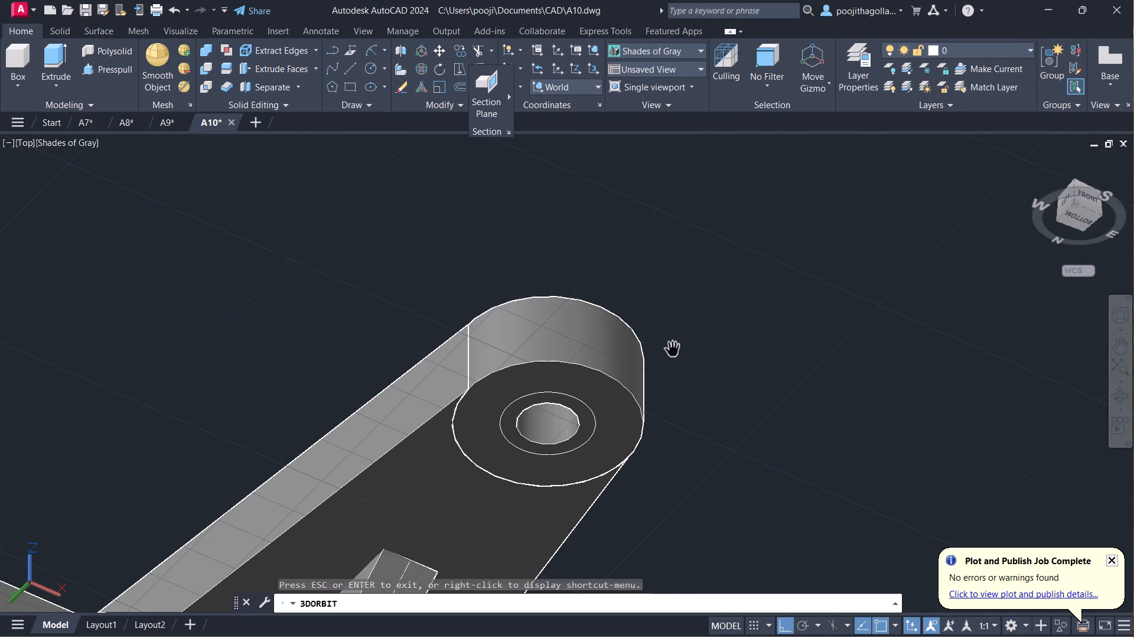
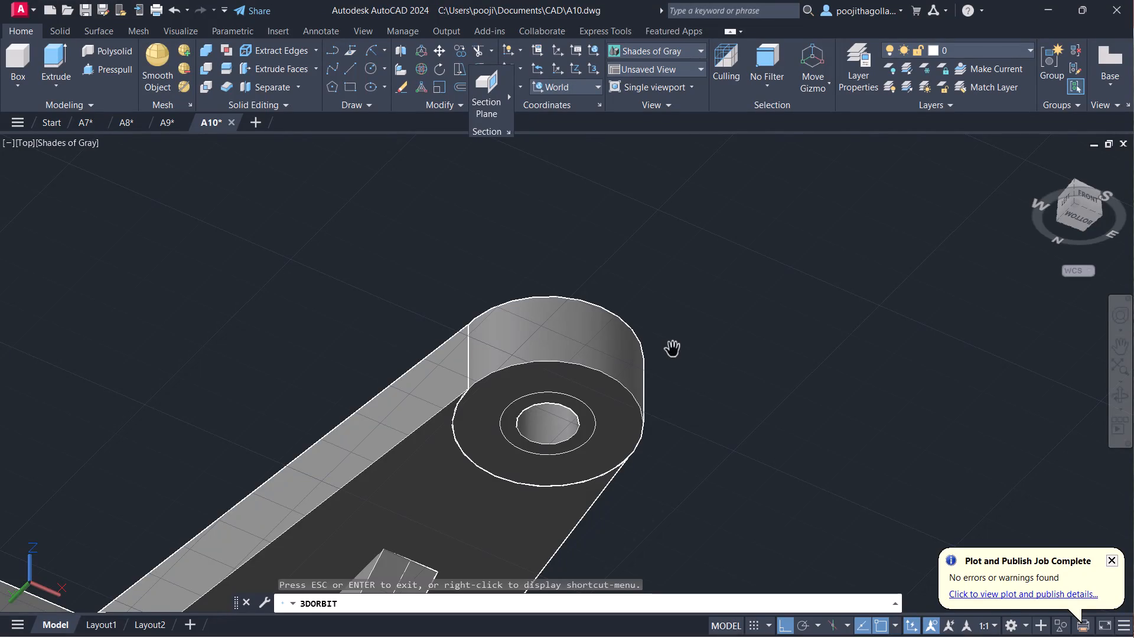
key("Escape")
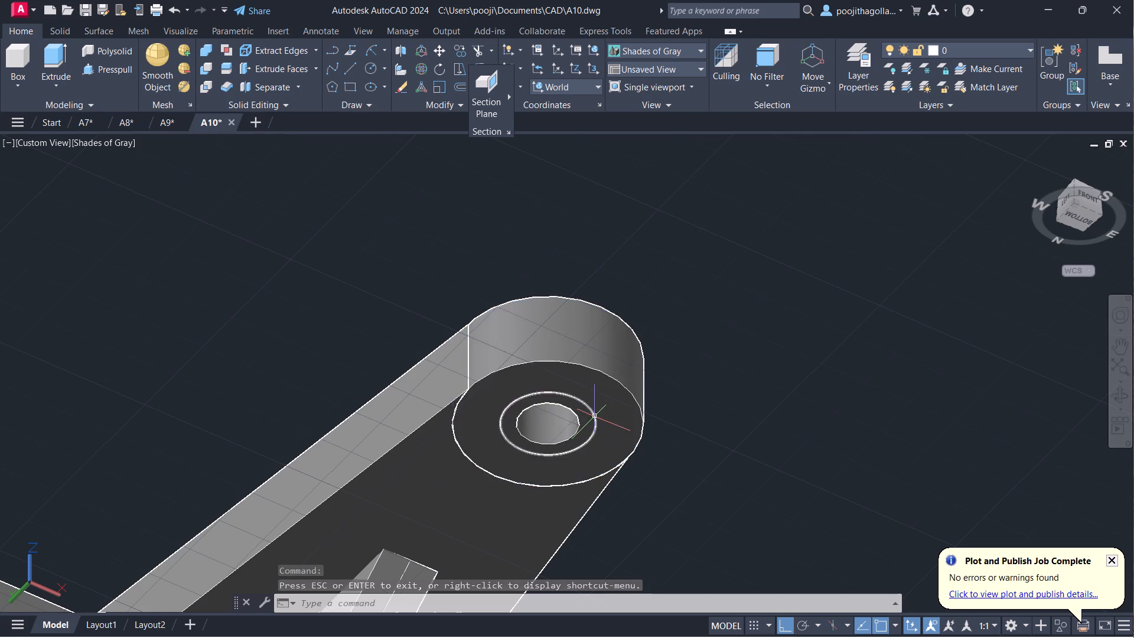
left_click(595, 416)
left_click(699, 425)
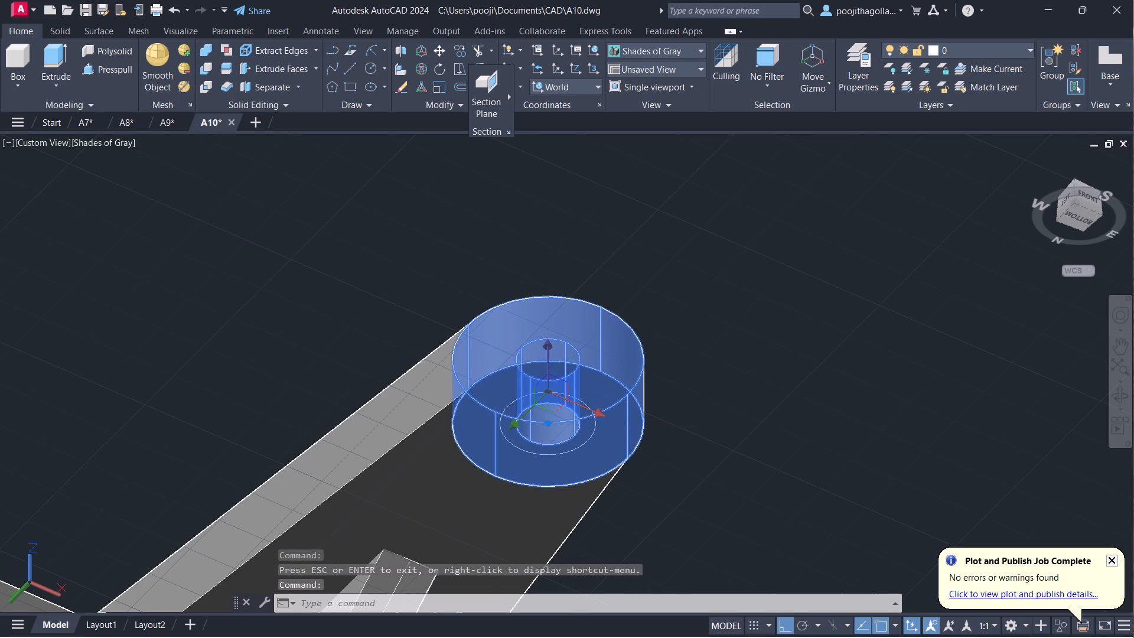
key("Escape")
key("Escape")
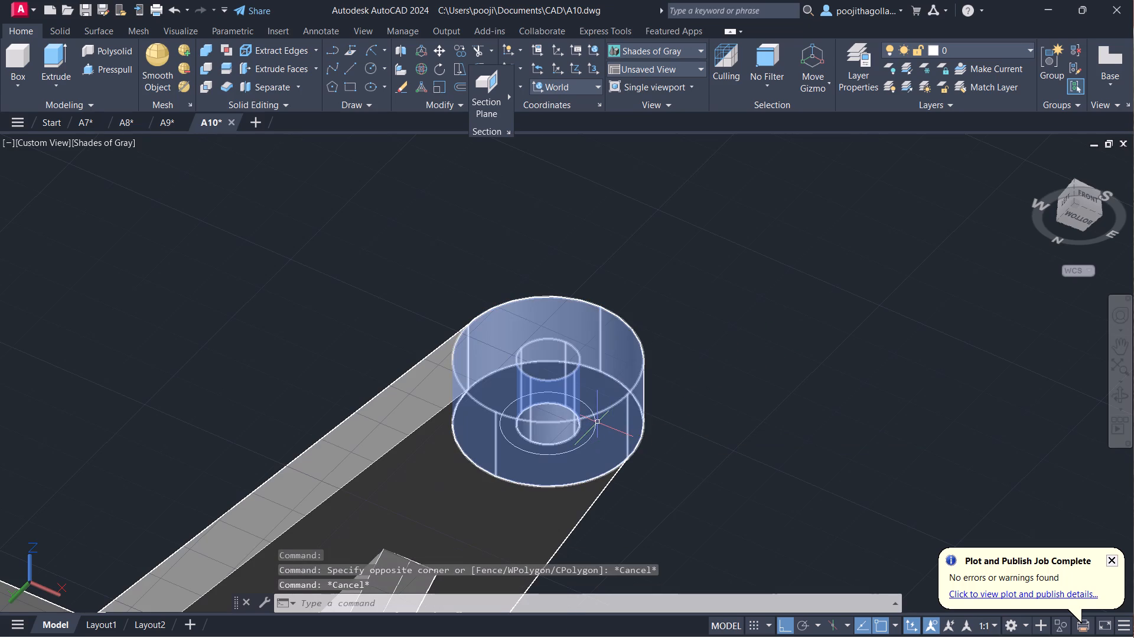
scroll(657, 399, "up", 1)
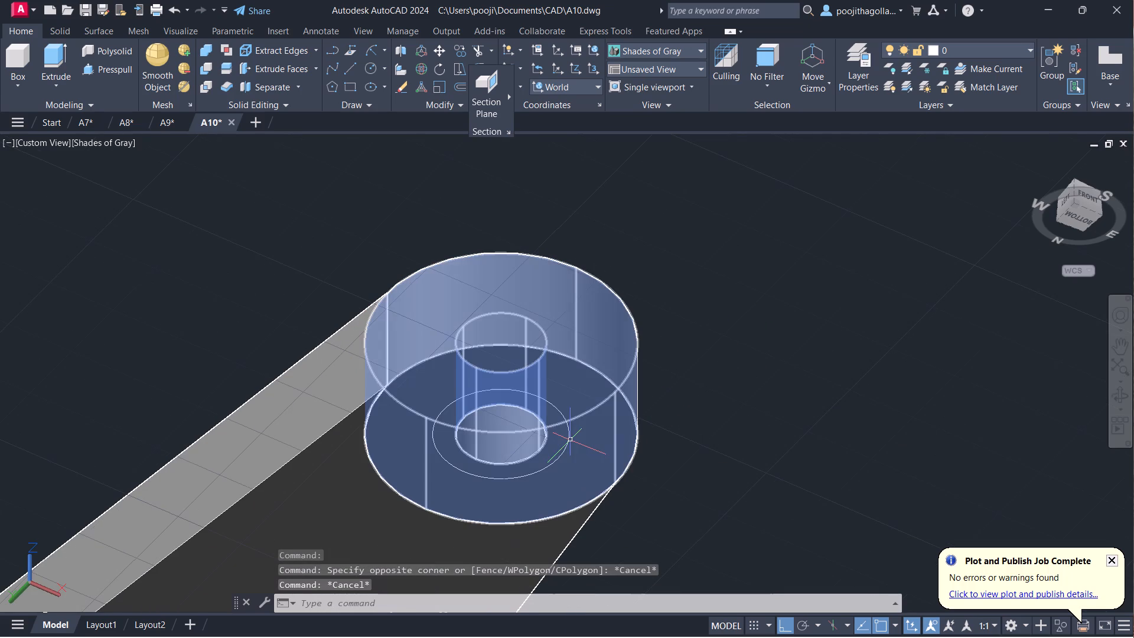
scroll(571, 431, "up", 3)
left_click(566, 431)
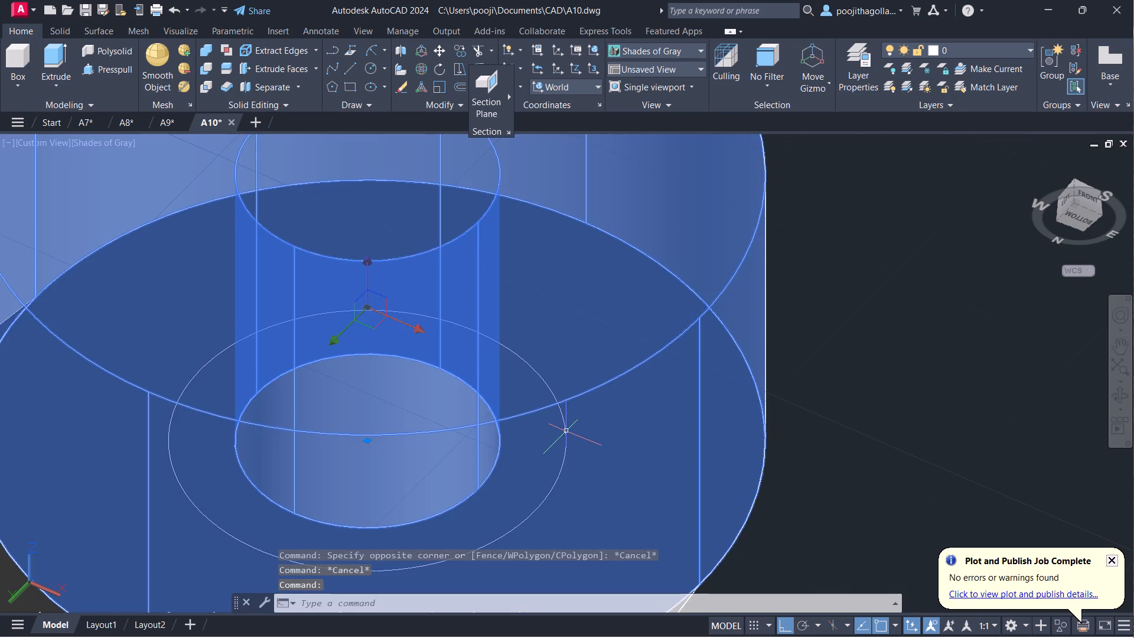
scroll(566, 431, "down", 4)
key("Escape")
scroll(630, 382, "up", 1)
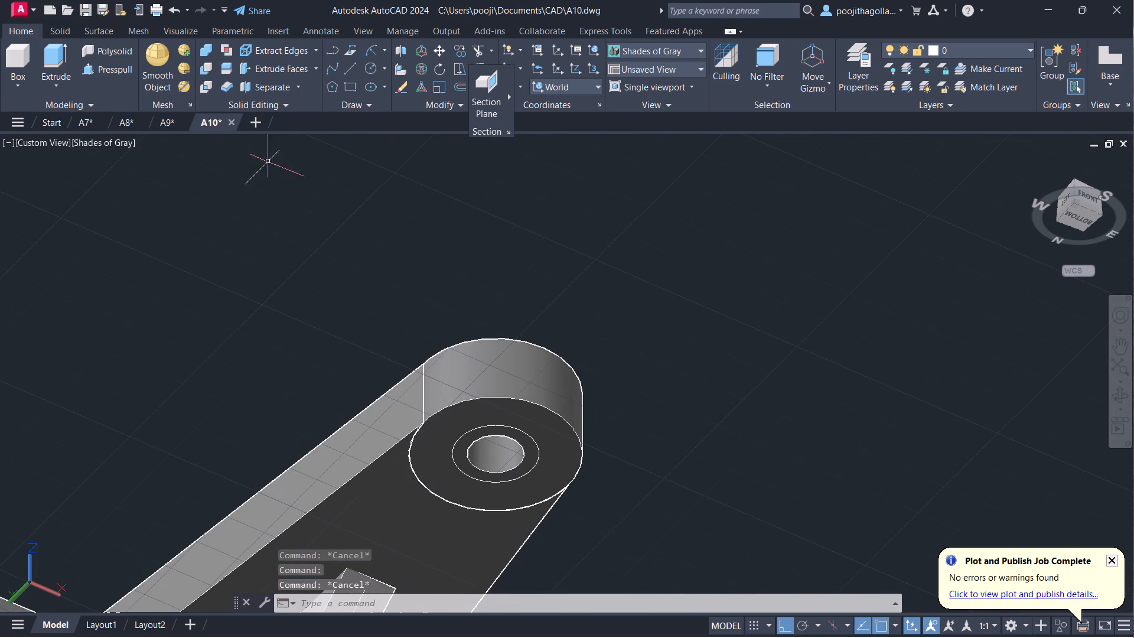
Switch the visual style to 2D Wireframe and erase the radius 9 circle around the bore on the boss's underside.
left_click(95, 140)
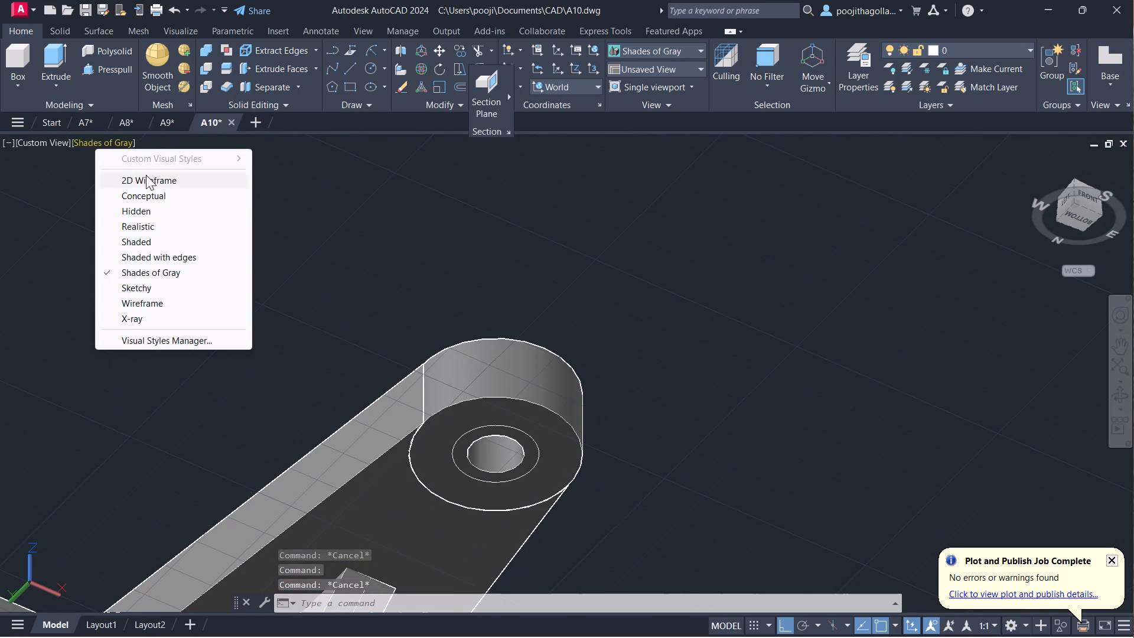
left_click(149, 176)
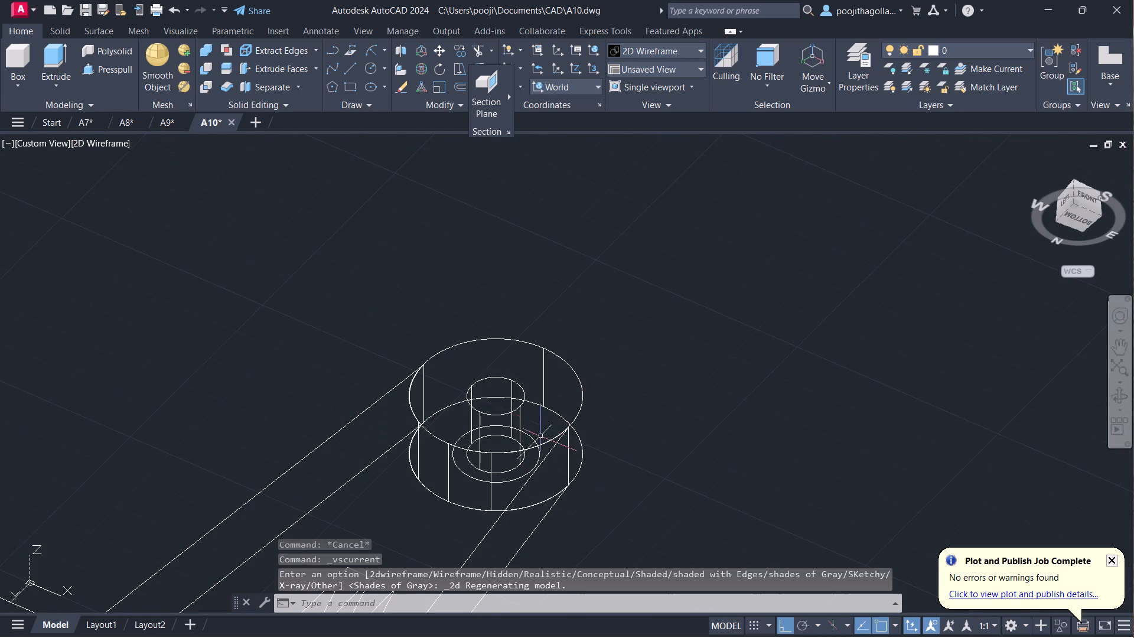
left_click(520, 476)
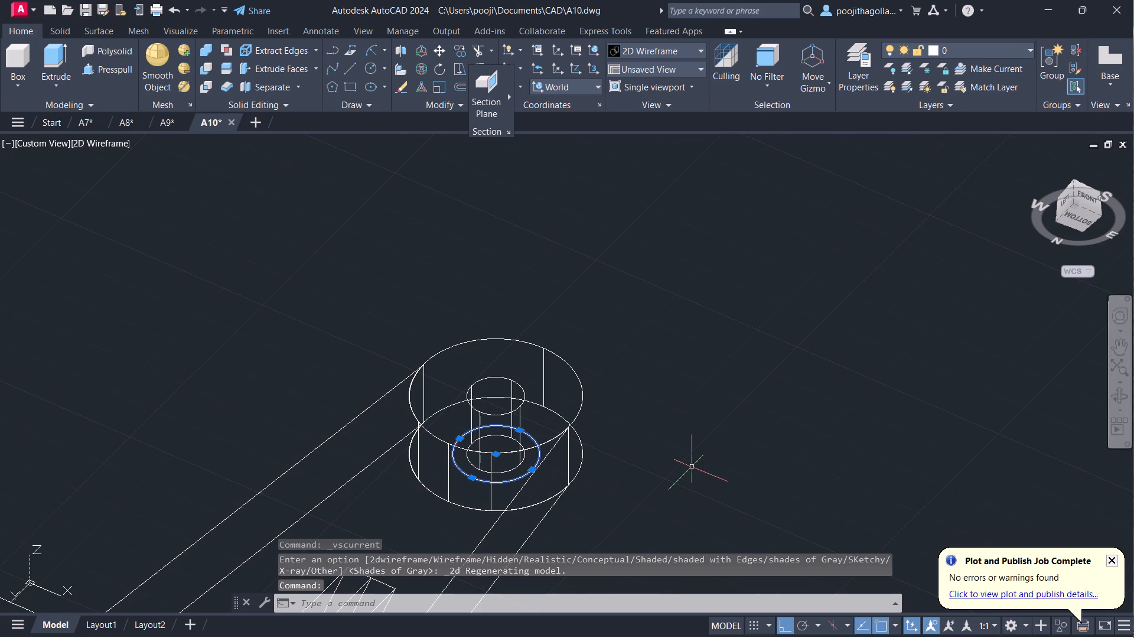
key("Delete")
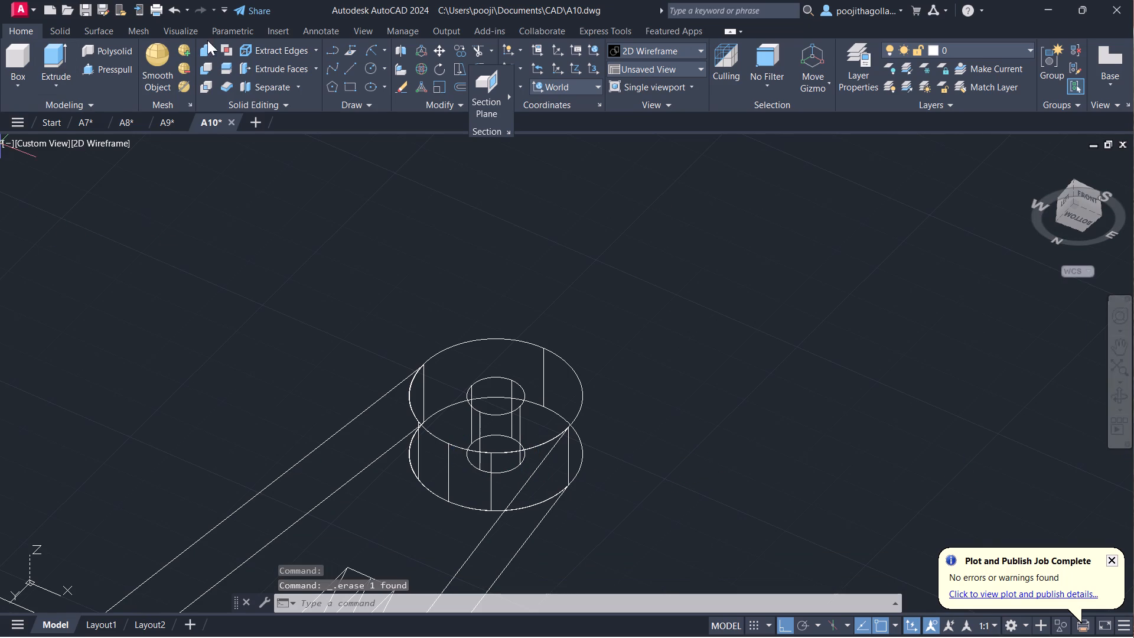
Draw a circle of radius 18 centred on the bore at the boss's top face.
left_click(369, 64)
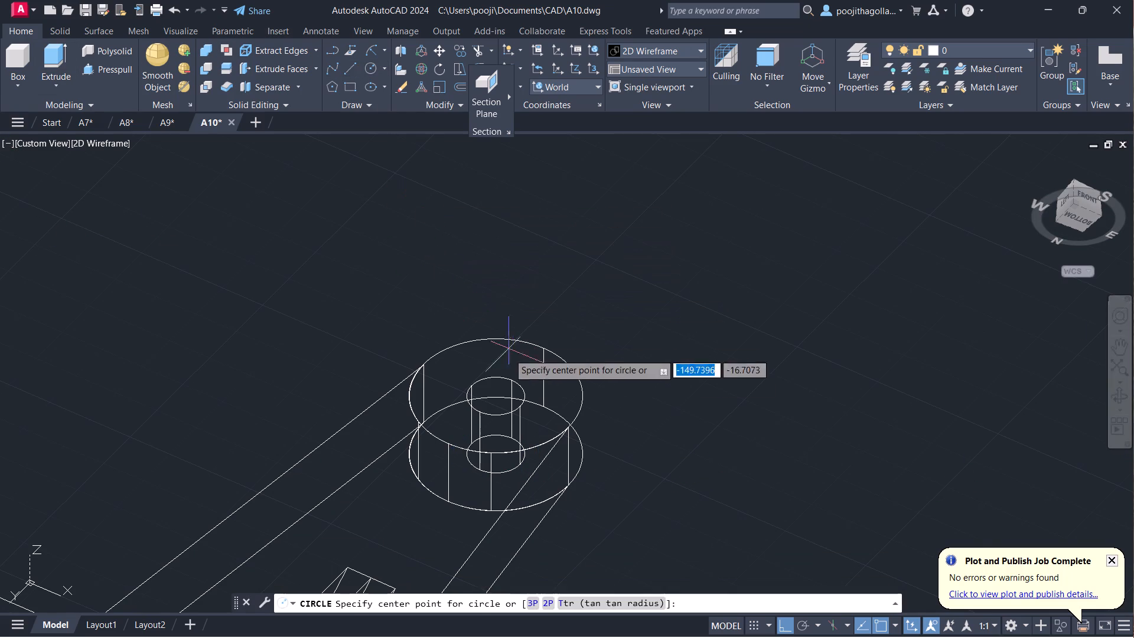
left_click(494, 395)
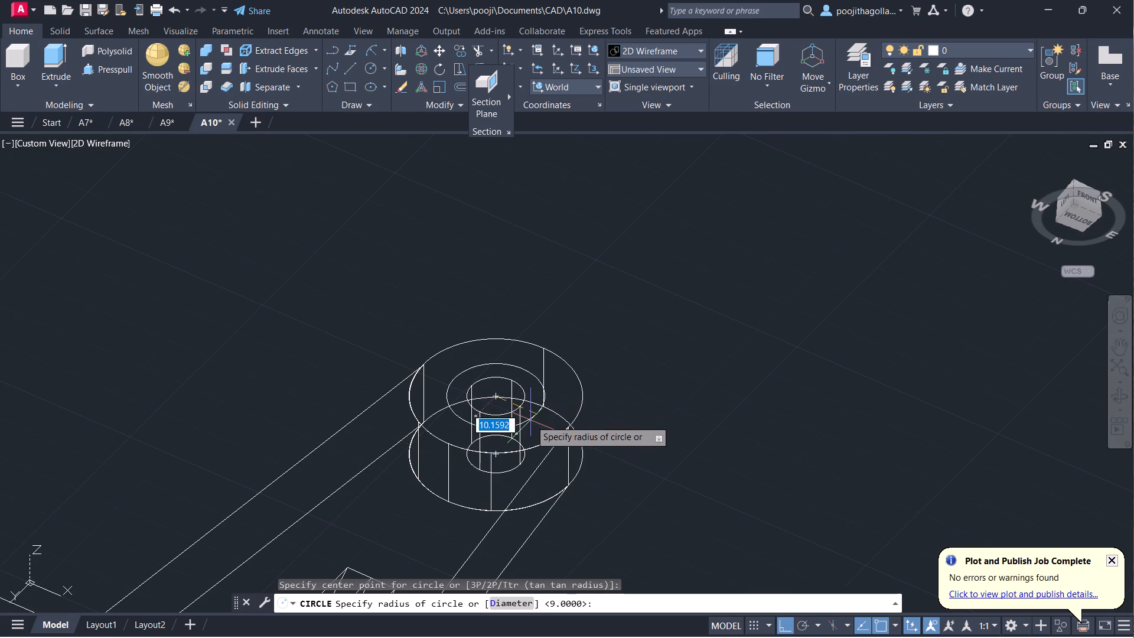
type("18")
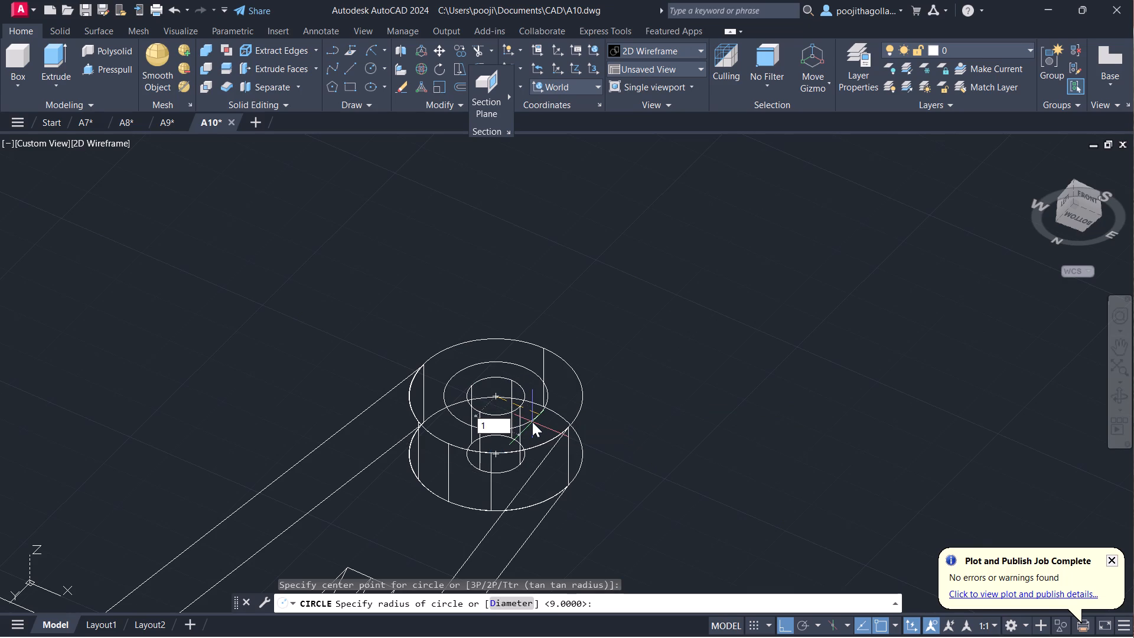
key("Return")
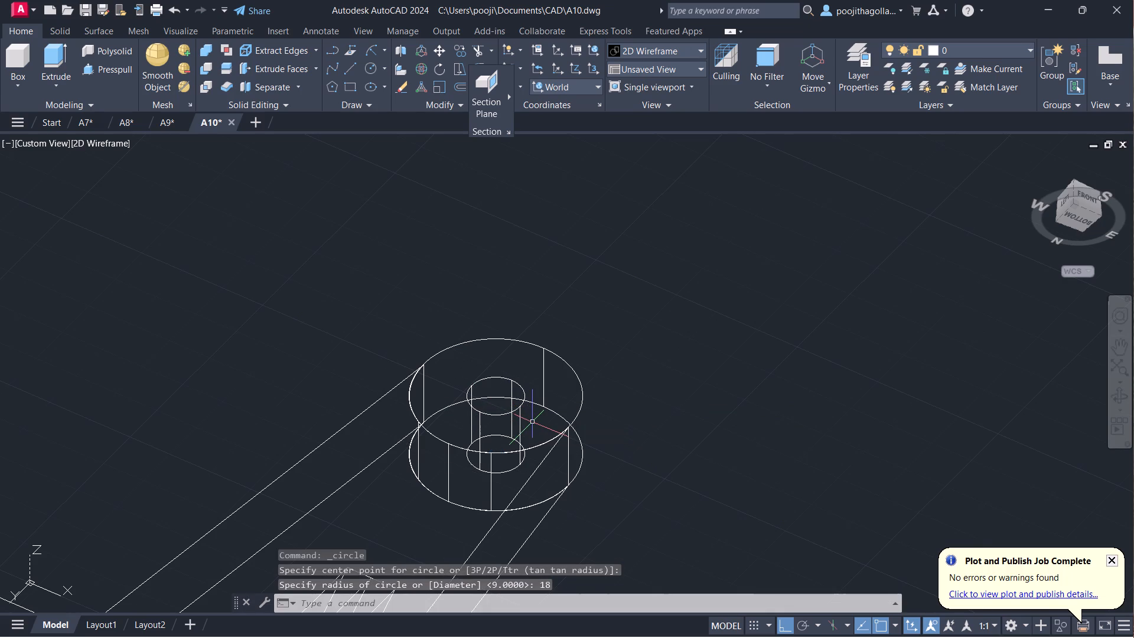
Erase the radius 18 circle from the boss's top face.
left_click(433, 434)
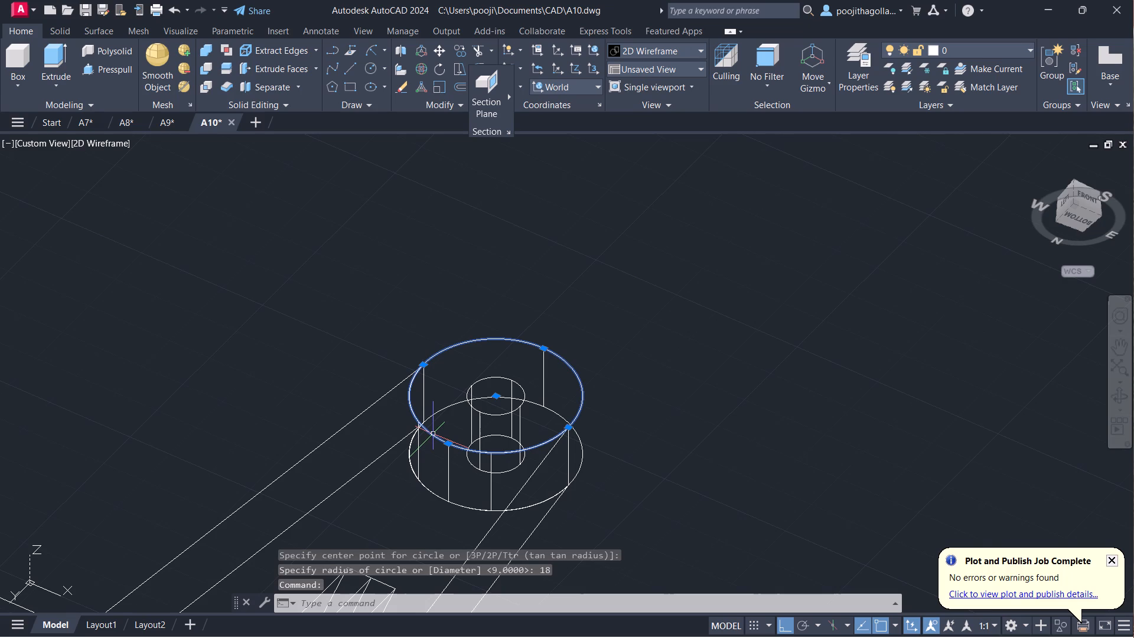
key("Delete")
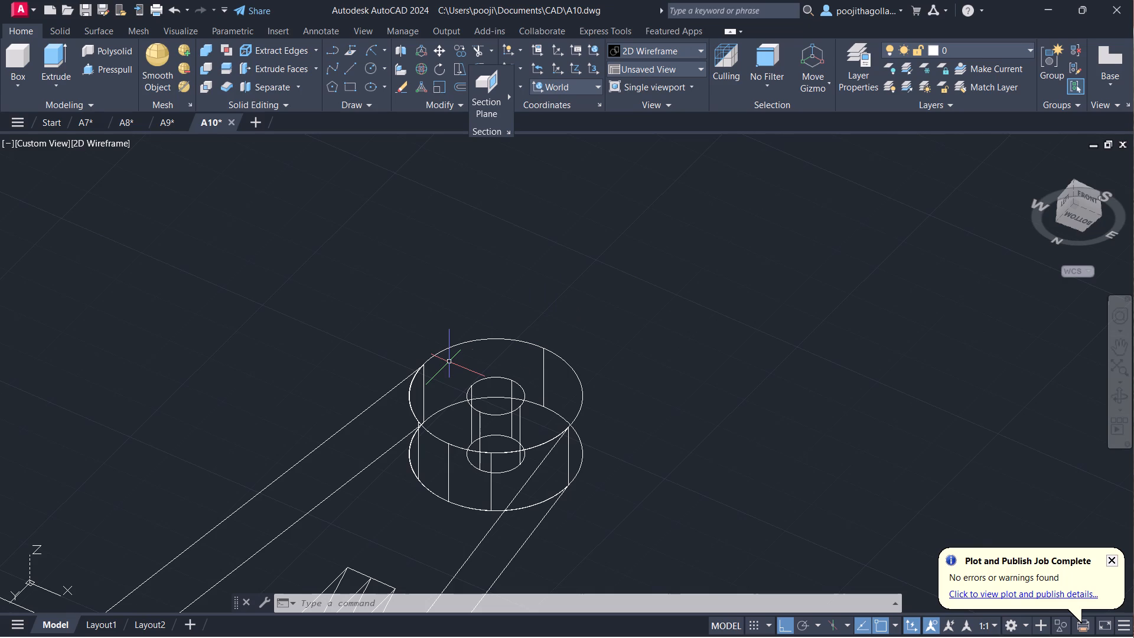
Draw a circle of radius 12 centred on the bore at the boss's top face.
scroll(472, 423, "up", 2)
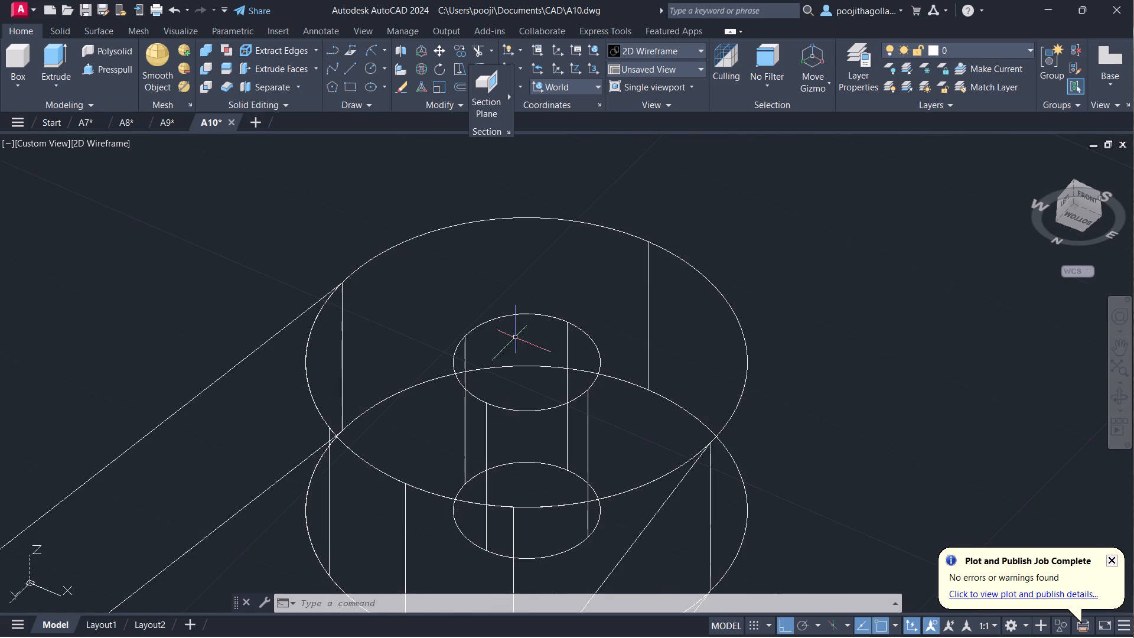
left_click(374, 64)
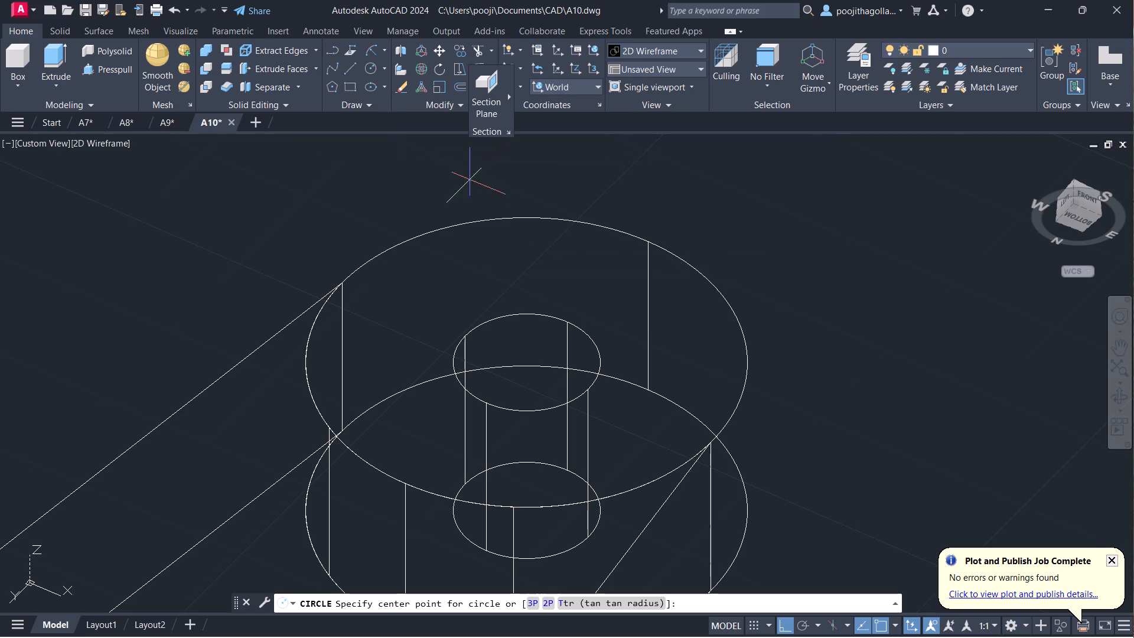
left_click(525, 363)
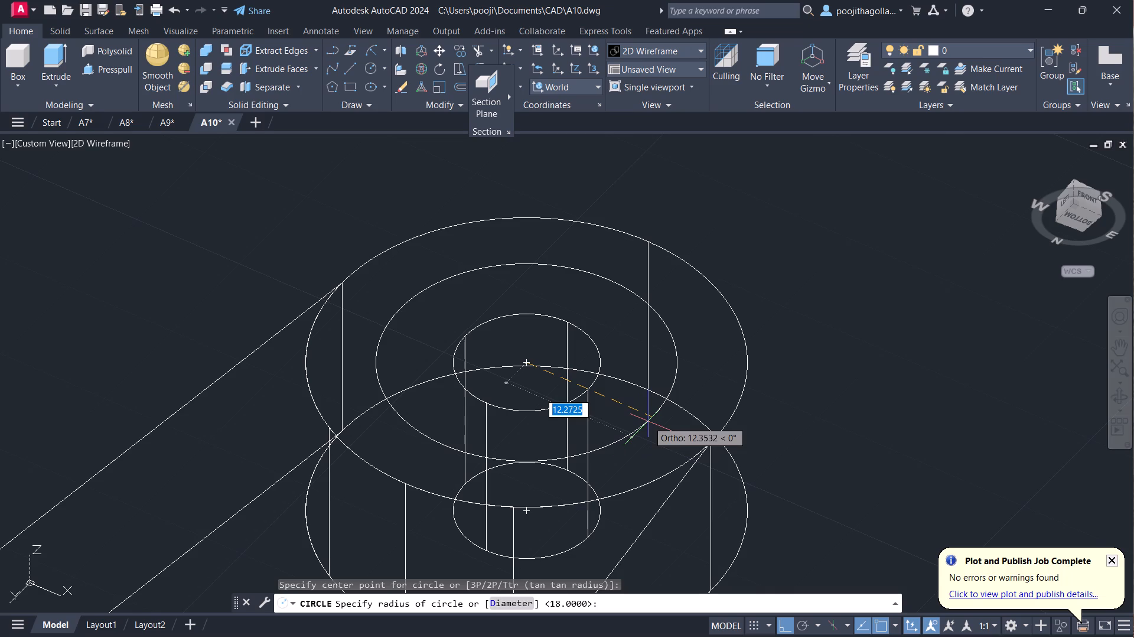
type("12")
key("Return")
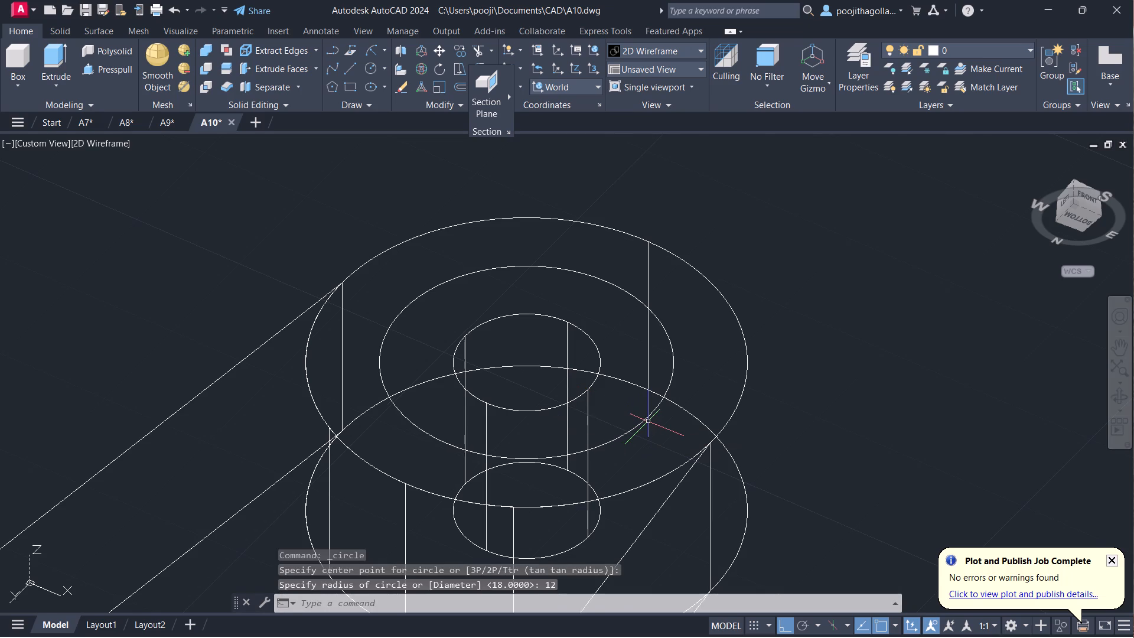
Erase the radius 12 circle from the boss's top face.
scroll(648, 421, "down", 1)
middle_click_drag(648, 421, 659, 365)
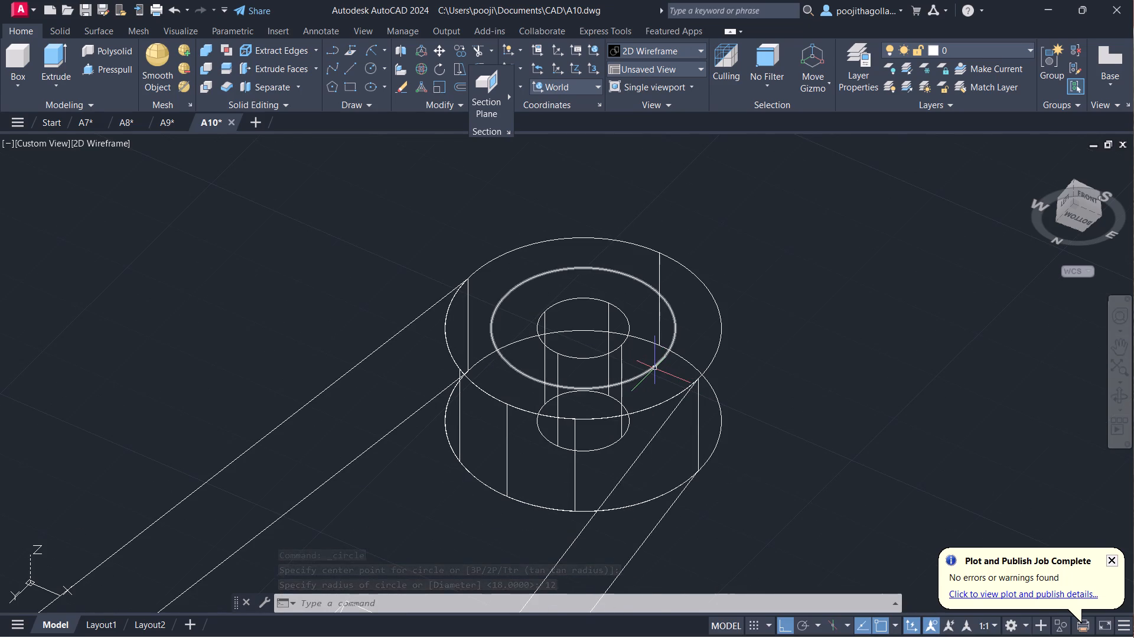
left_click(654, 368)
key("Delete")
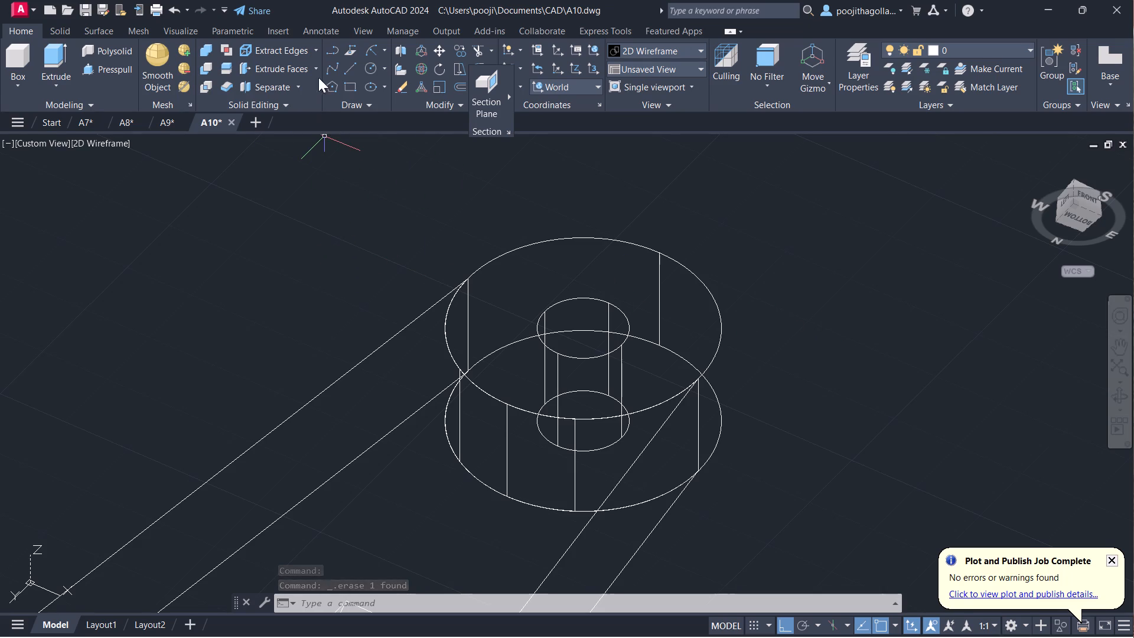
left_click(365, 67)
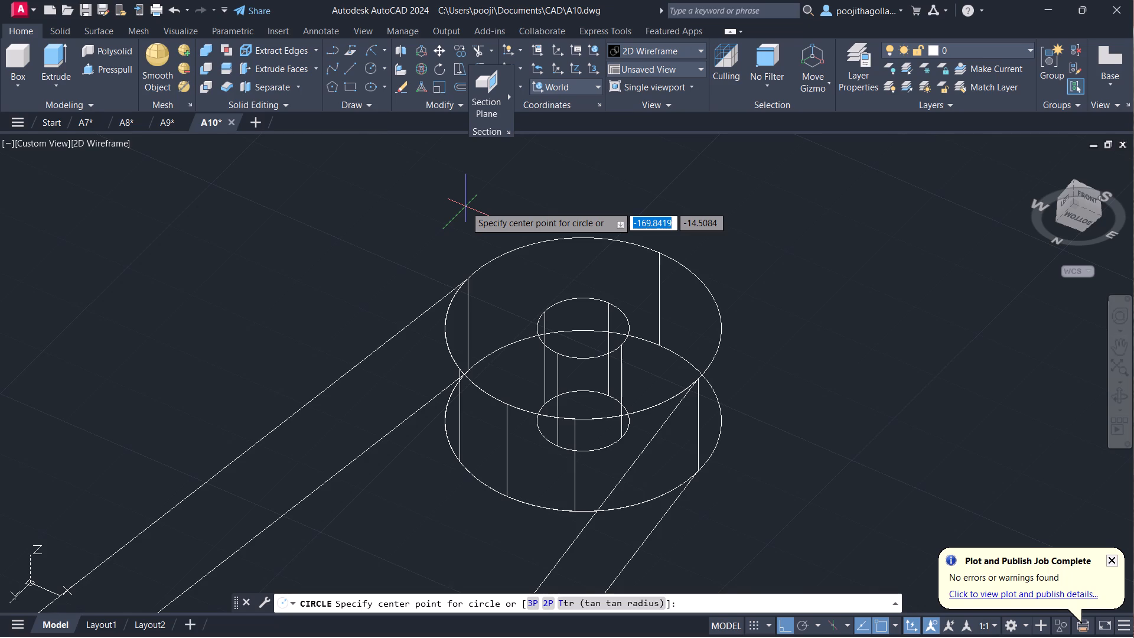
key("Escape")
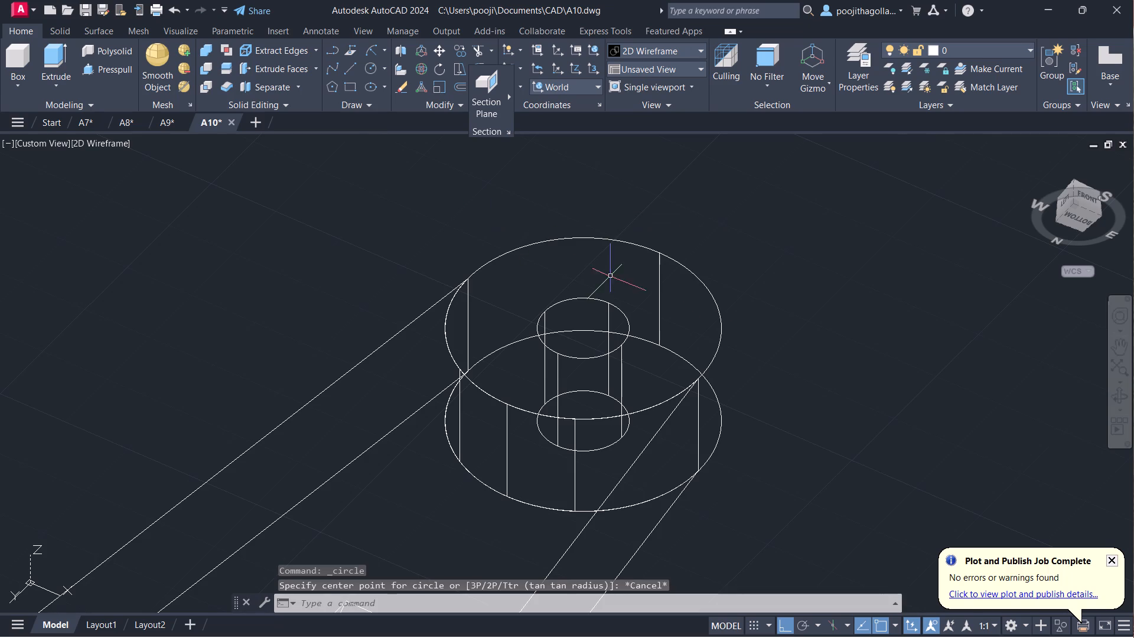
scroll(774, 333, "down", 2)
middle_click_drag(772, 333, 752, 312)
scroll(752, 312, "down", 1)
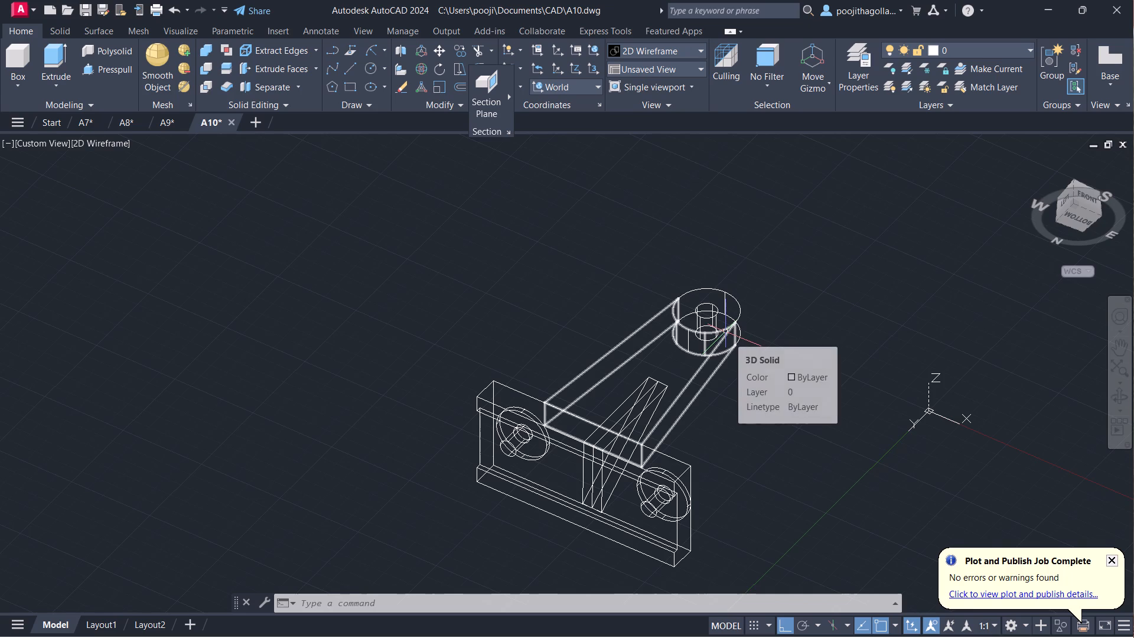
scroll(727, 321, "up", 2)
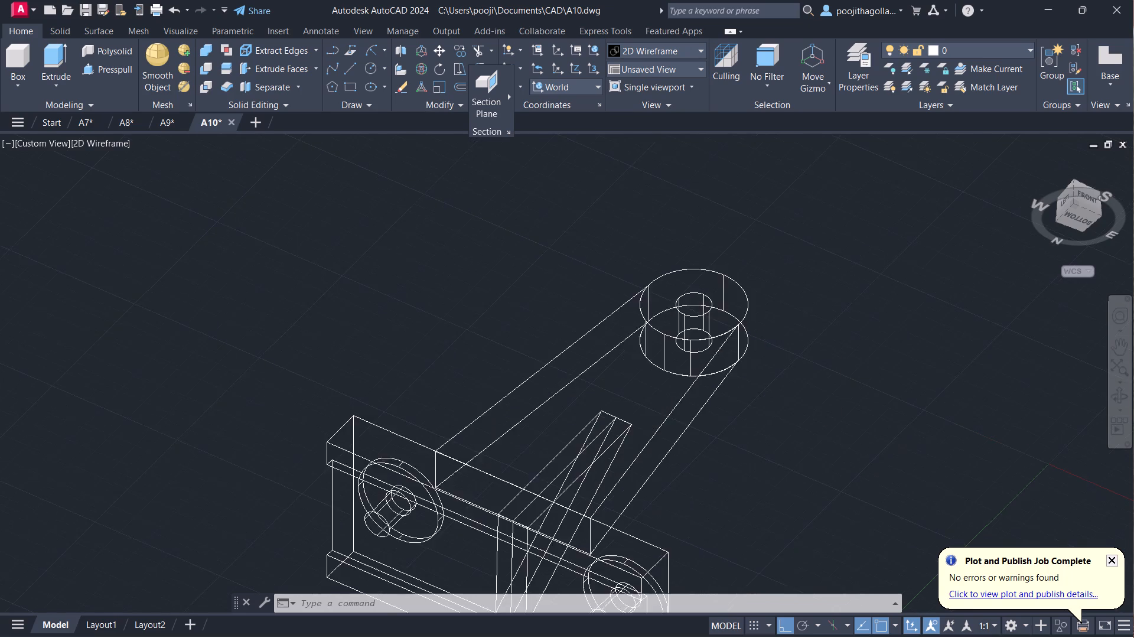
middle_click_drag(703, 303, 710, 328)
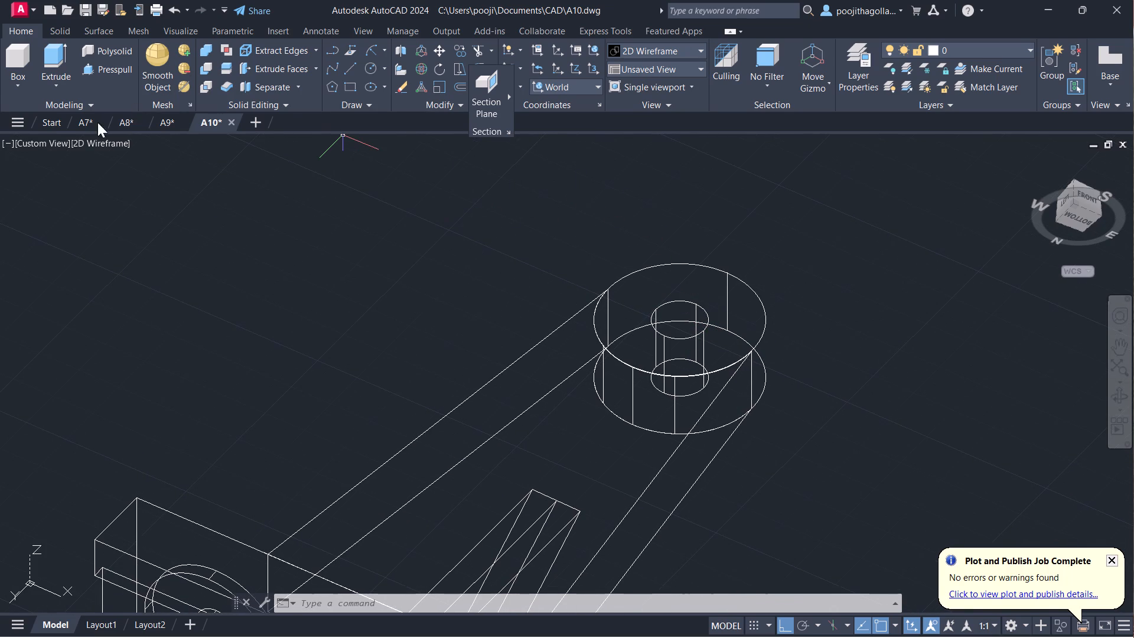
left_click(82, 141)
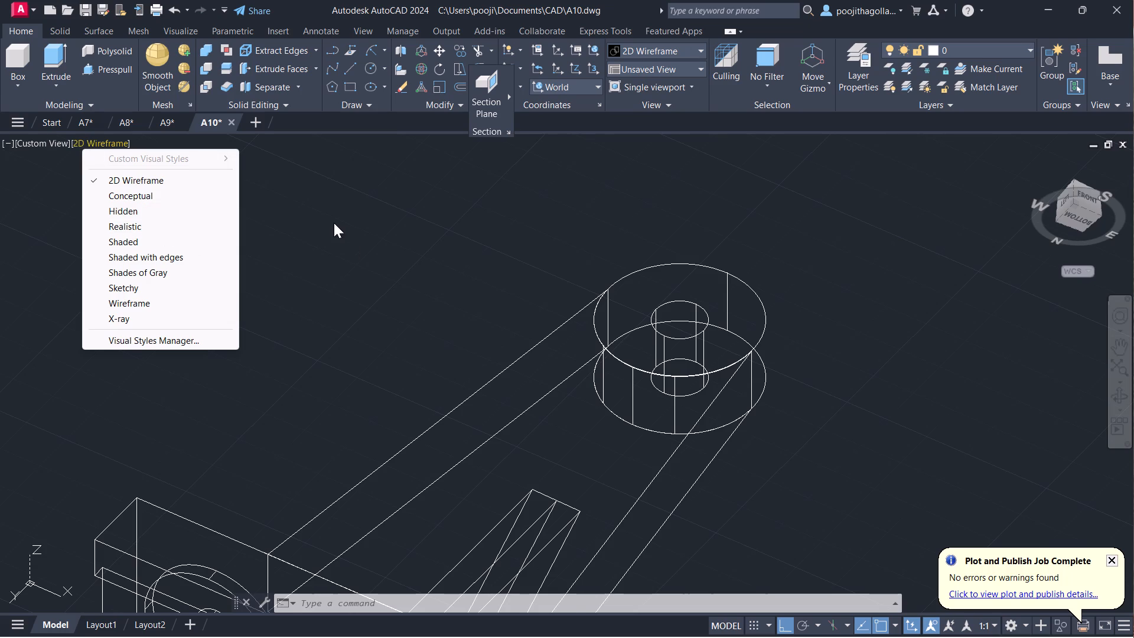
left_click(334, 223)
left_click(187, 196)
Draw a circle of radius 12.5 centred on the bore at the boss's top face.
left_click(369, 71)
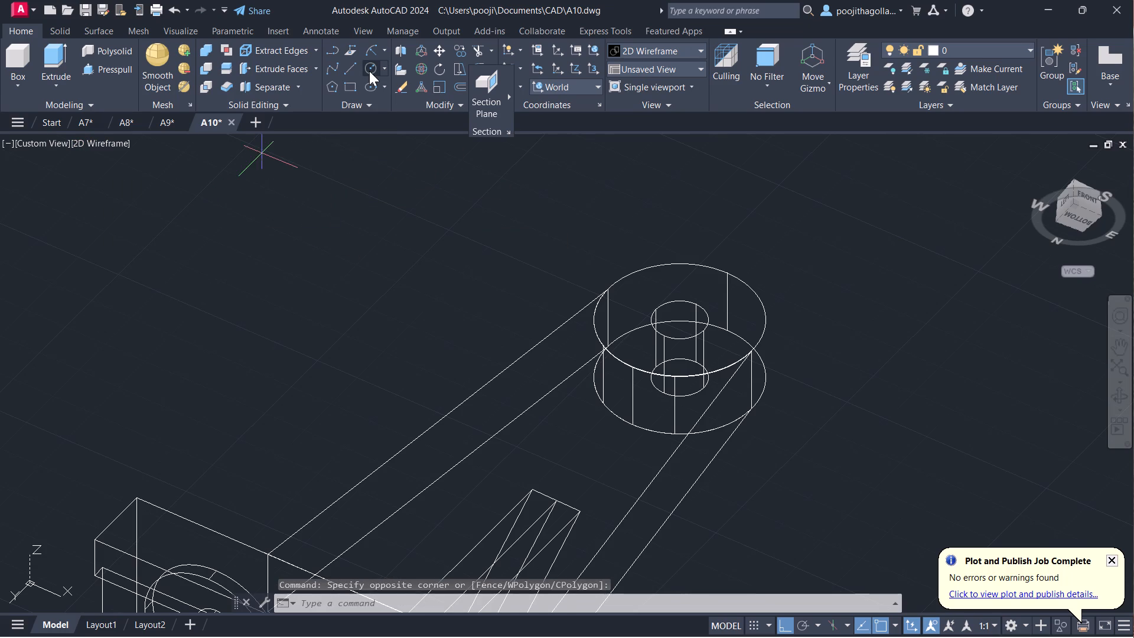
left_click(679, 320)
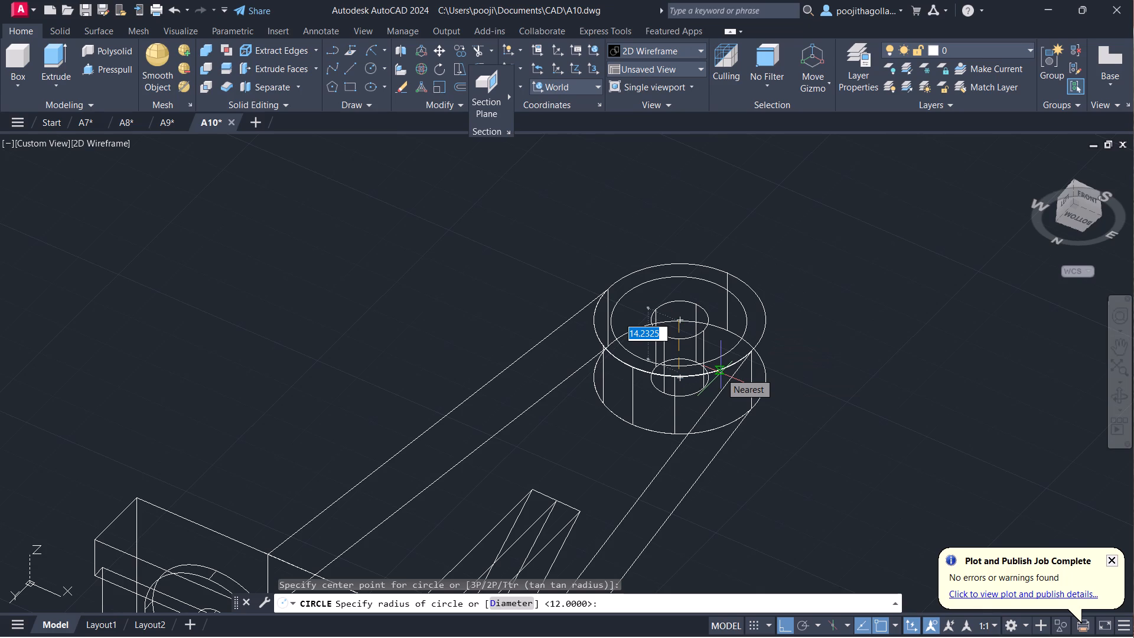
type("12.5")
key("Return")
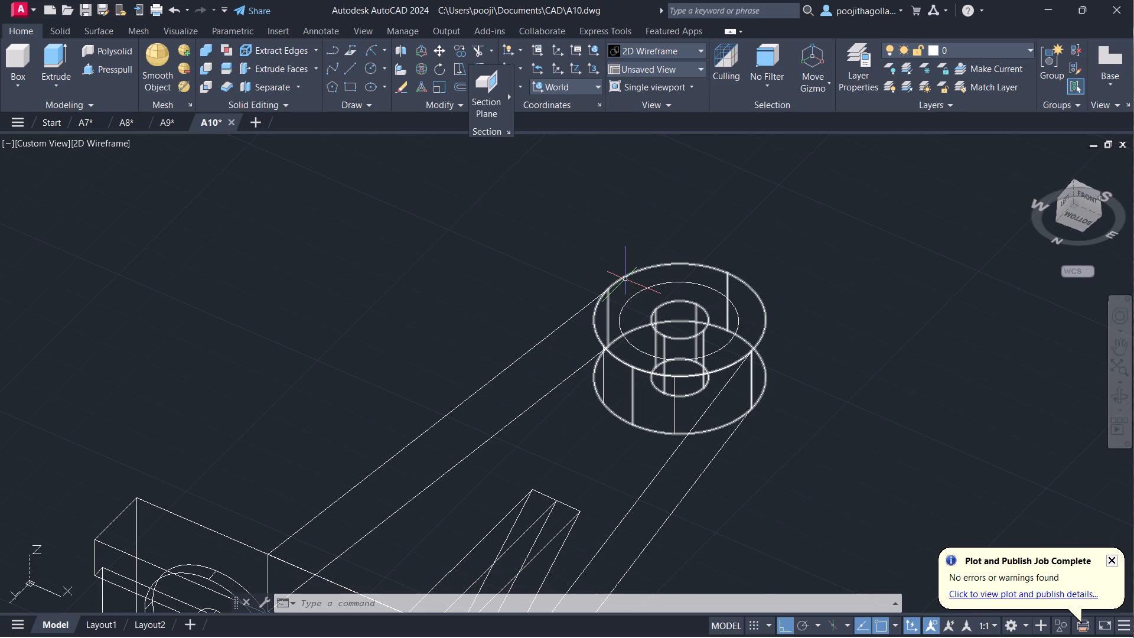
Presspull the radius 12.5 circle upward from the boss's top face by 3.
left_click(119, 70)
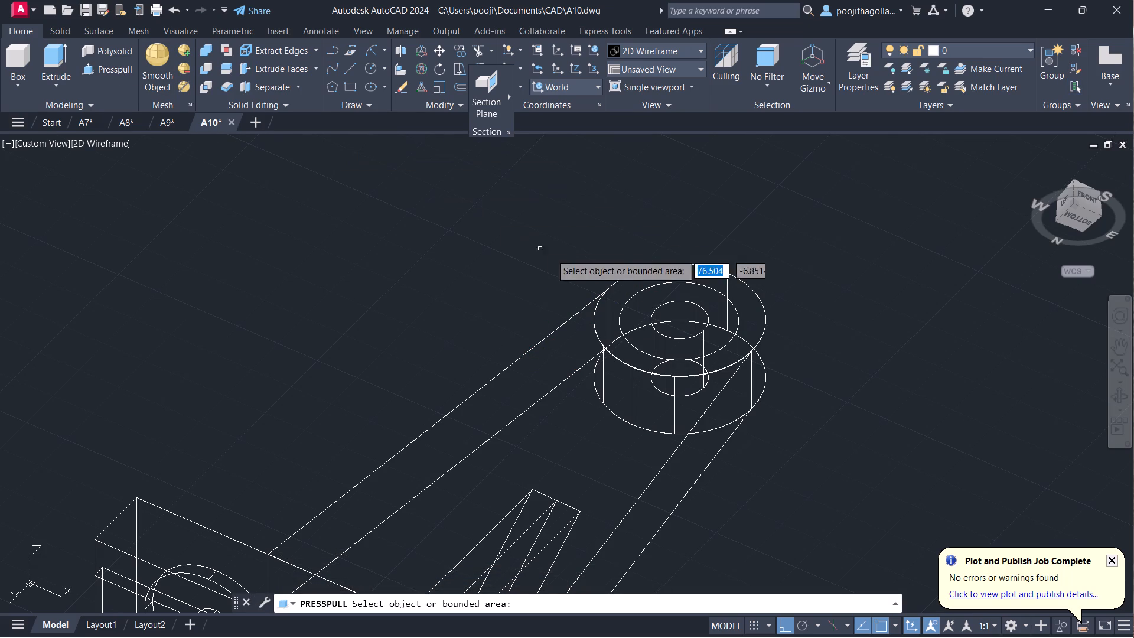
left_click(622, 330)
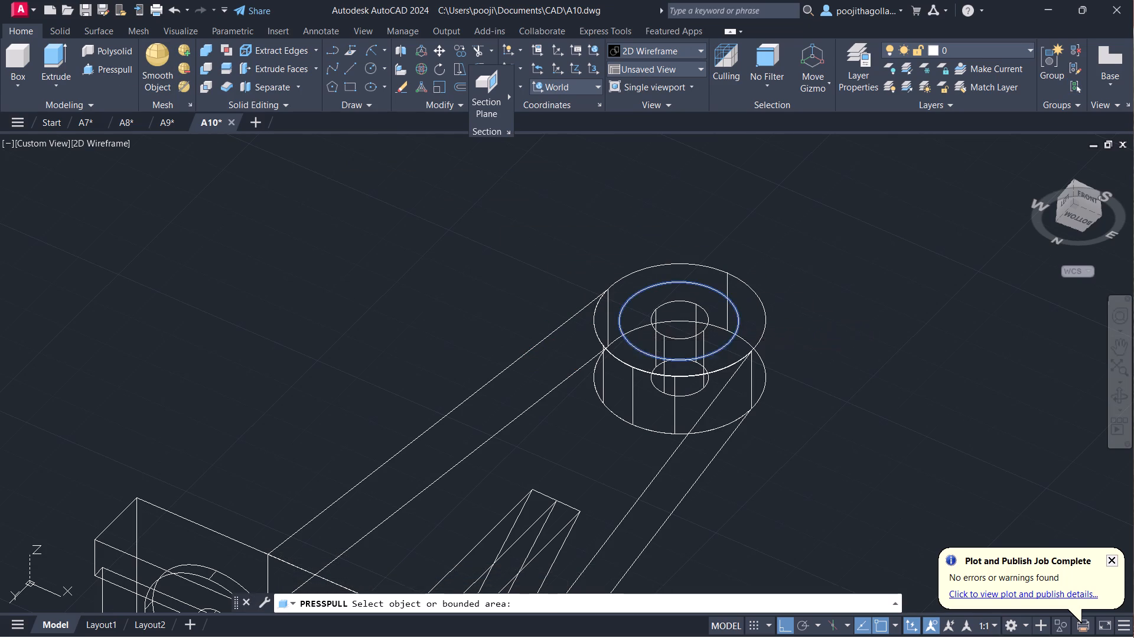
key("3")
key("Return")
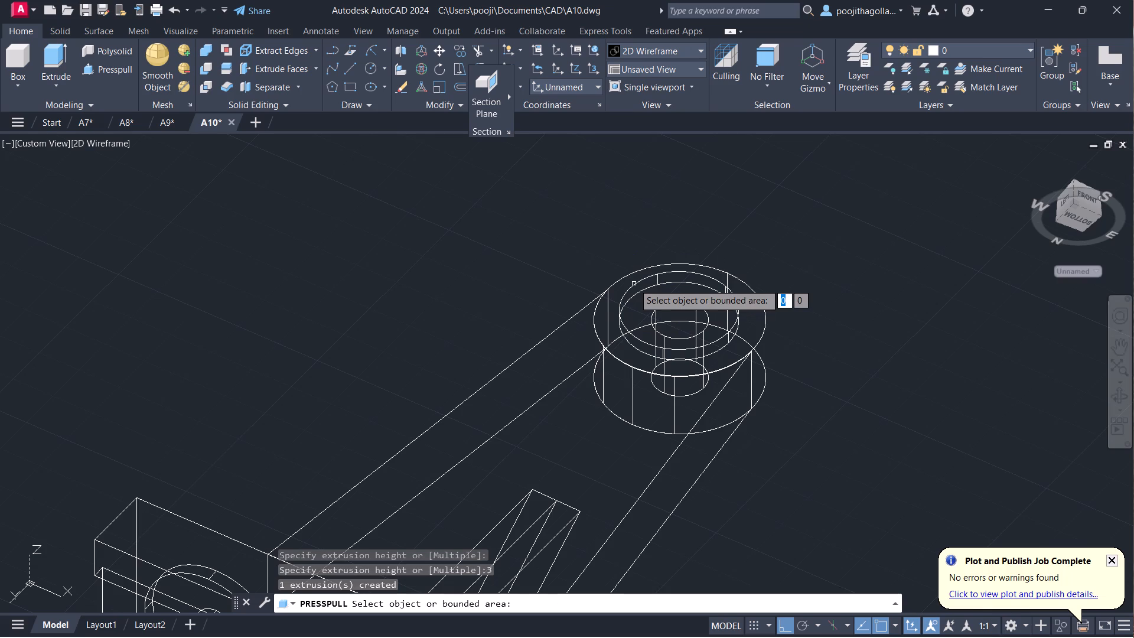
key("Escape")
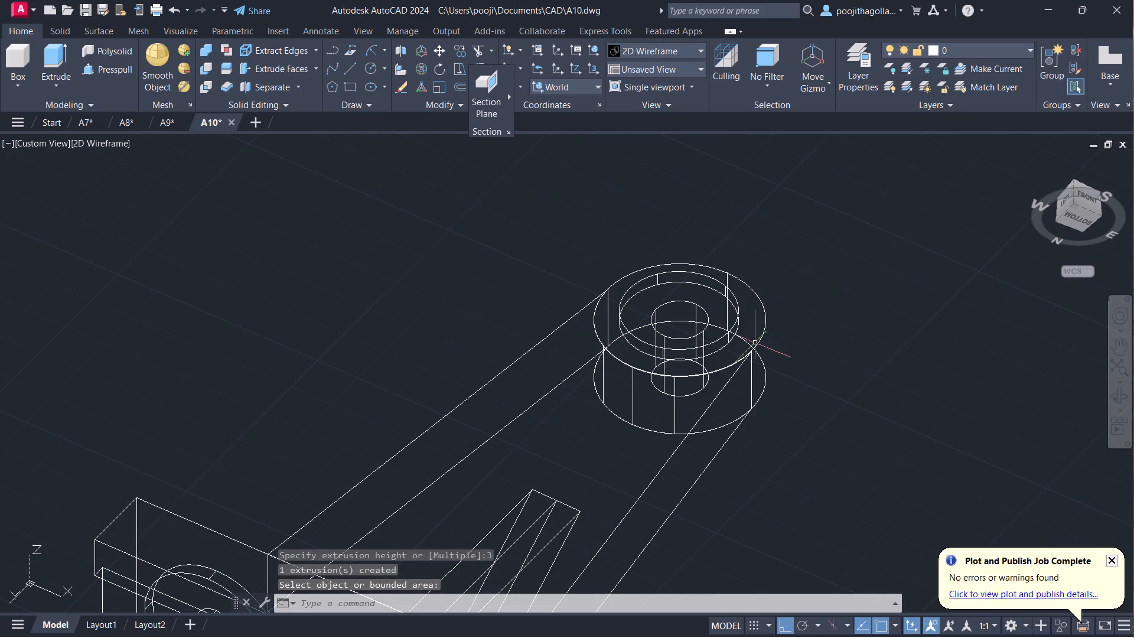
Set the viewport's visual style to Shades of Gray.
left_click(1123, 395)
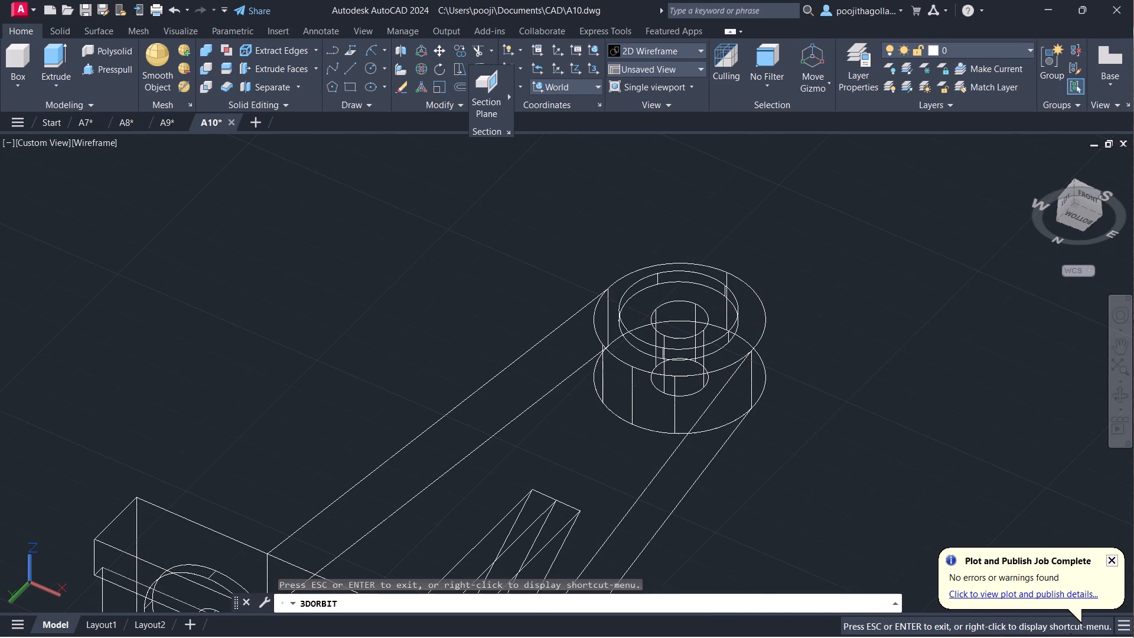
key("Escape")
left_click(86, 141)
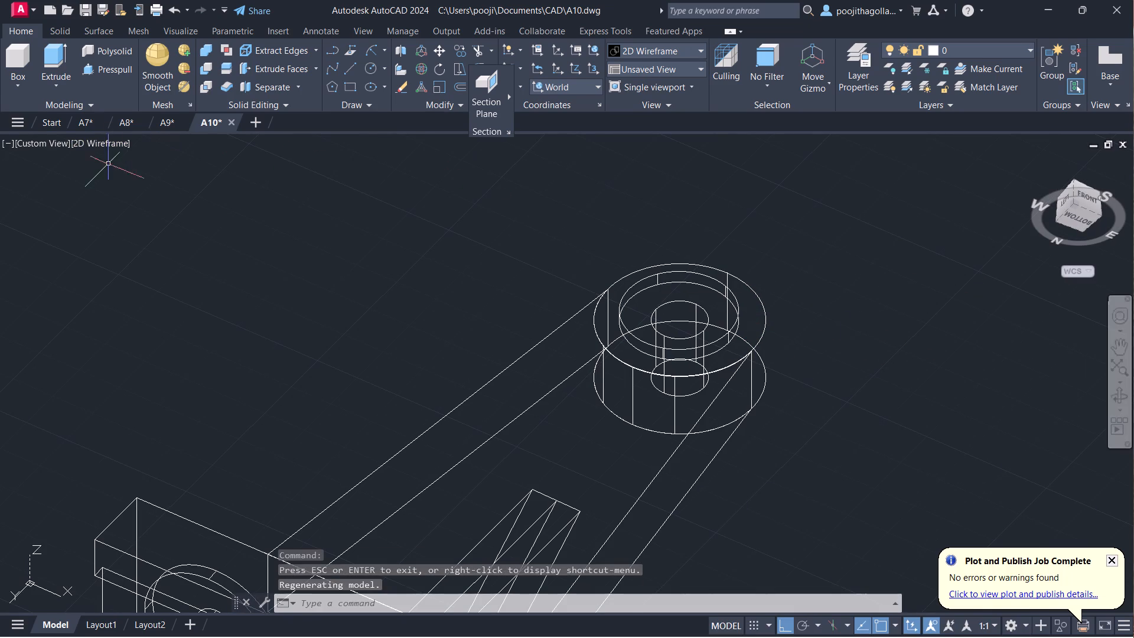
left_click(94, 147)
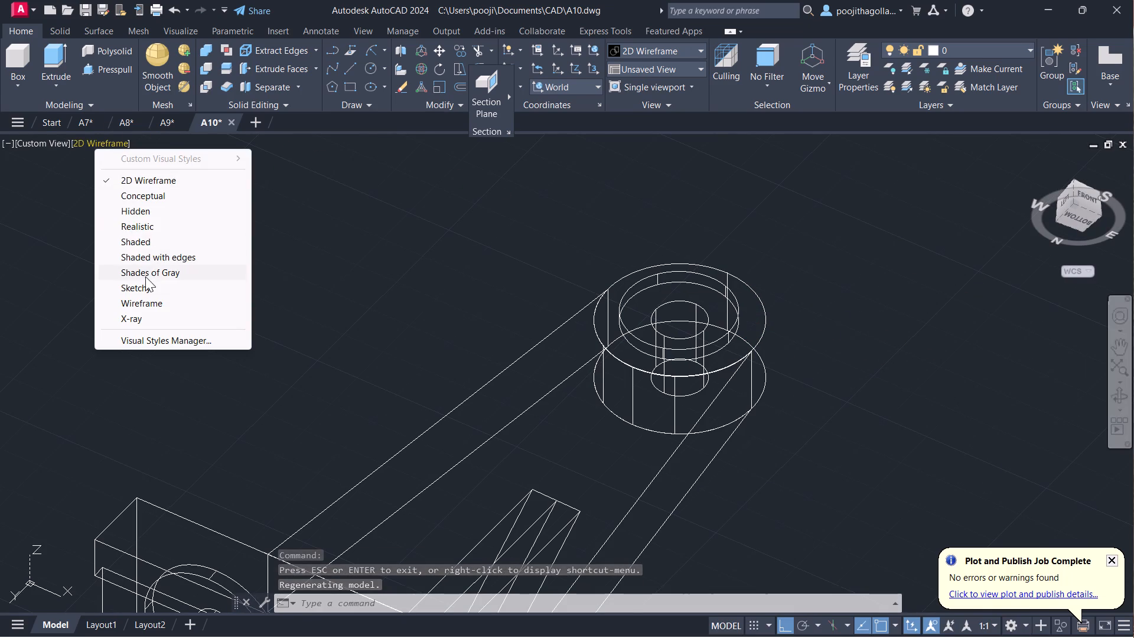
left_click(159, 266)
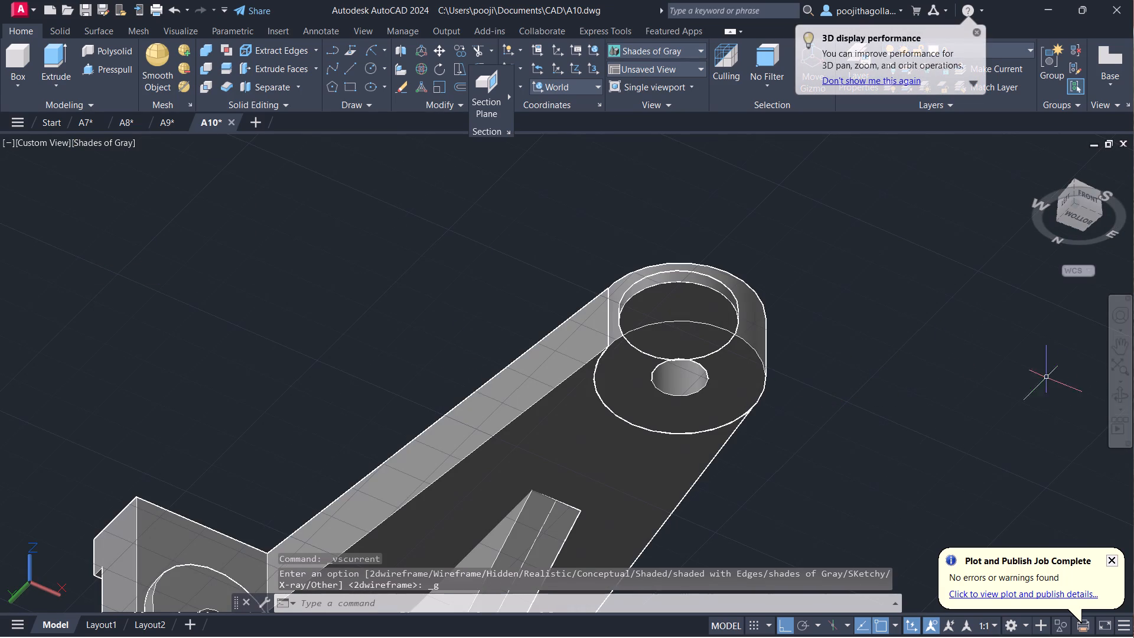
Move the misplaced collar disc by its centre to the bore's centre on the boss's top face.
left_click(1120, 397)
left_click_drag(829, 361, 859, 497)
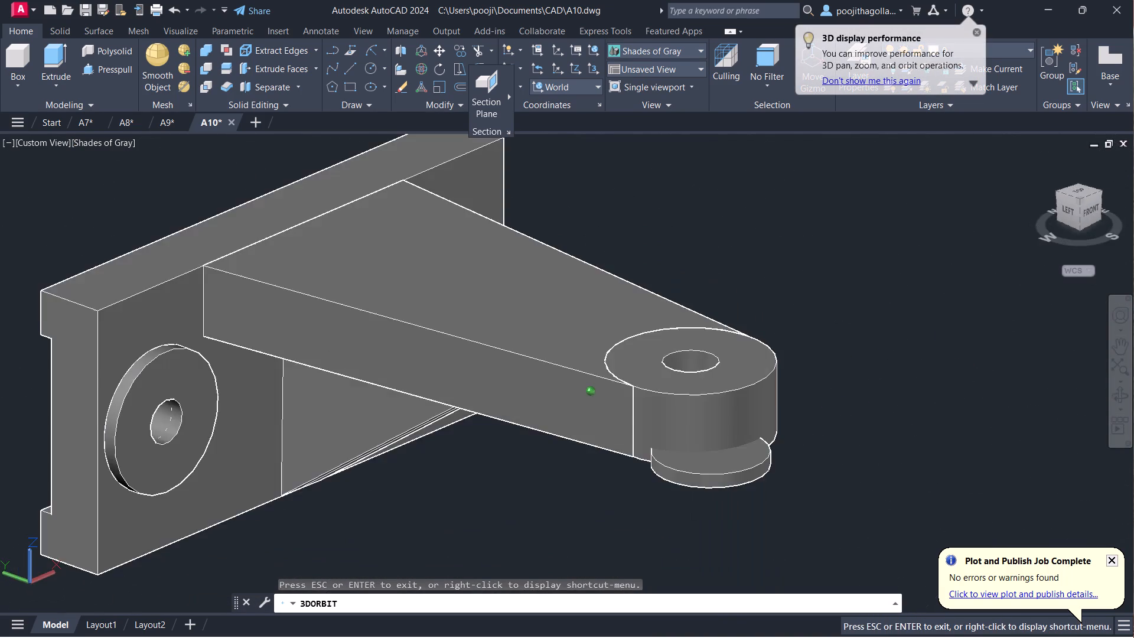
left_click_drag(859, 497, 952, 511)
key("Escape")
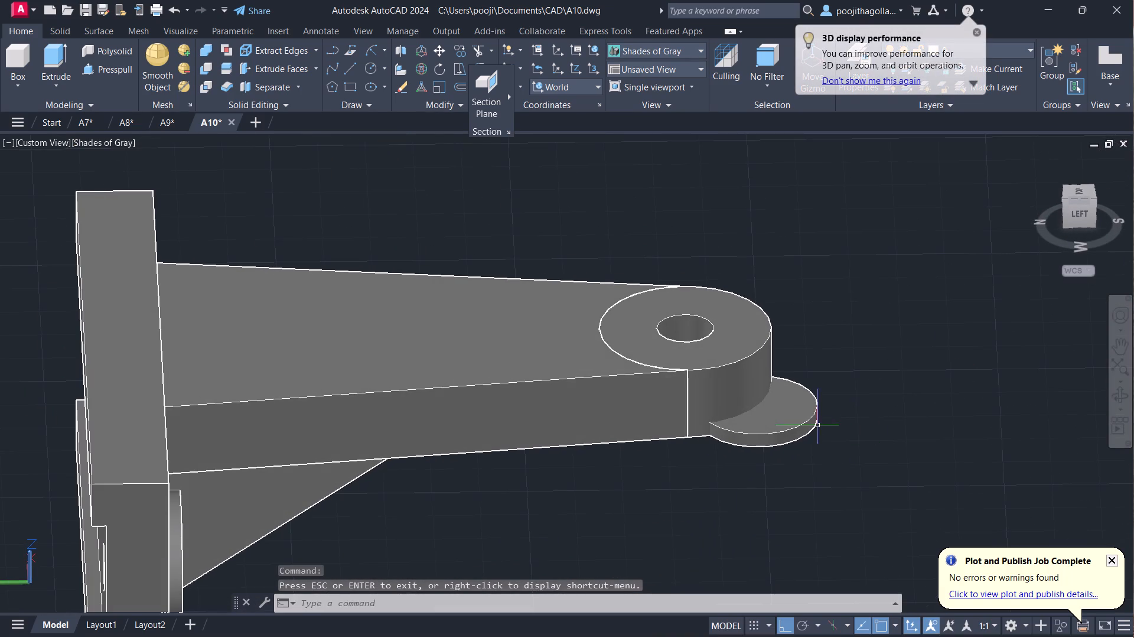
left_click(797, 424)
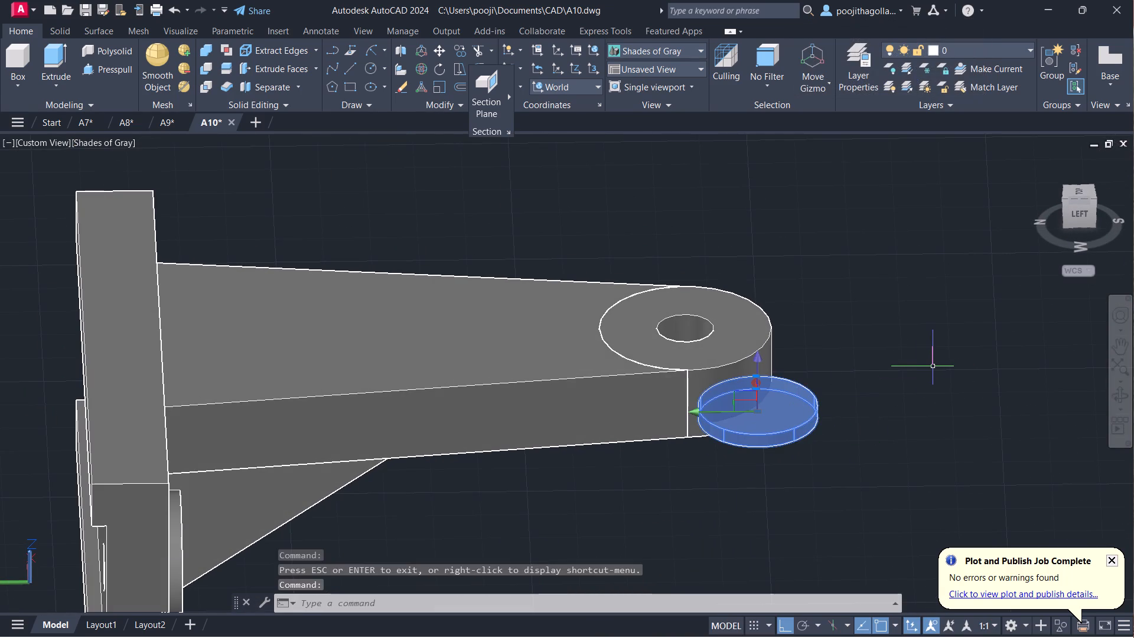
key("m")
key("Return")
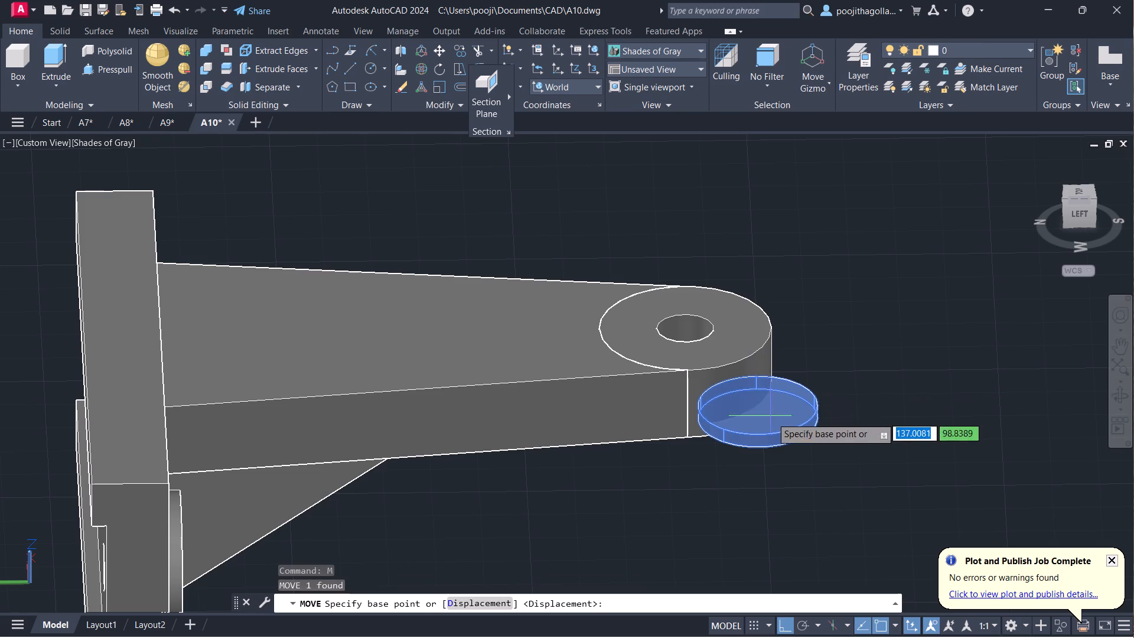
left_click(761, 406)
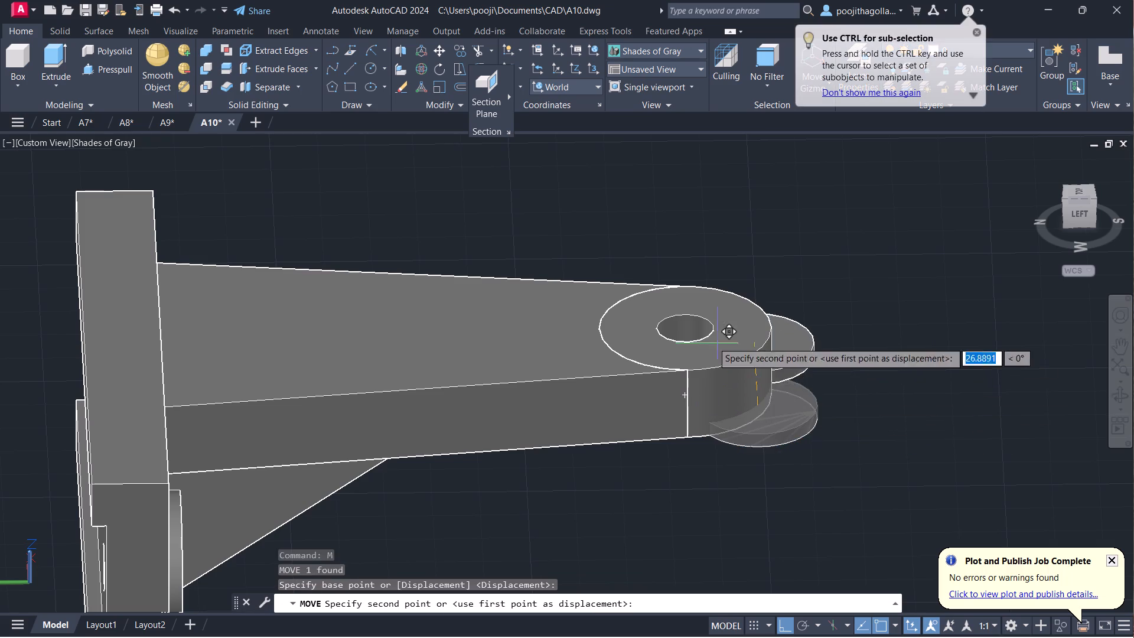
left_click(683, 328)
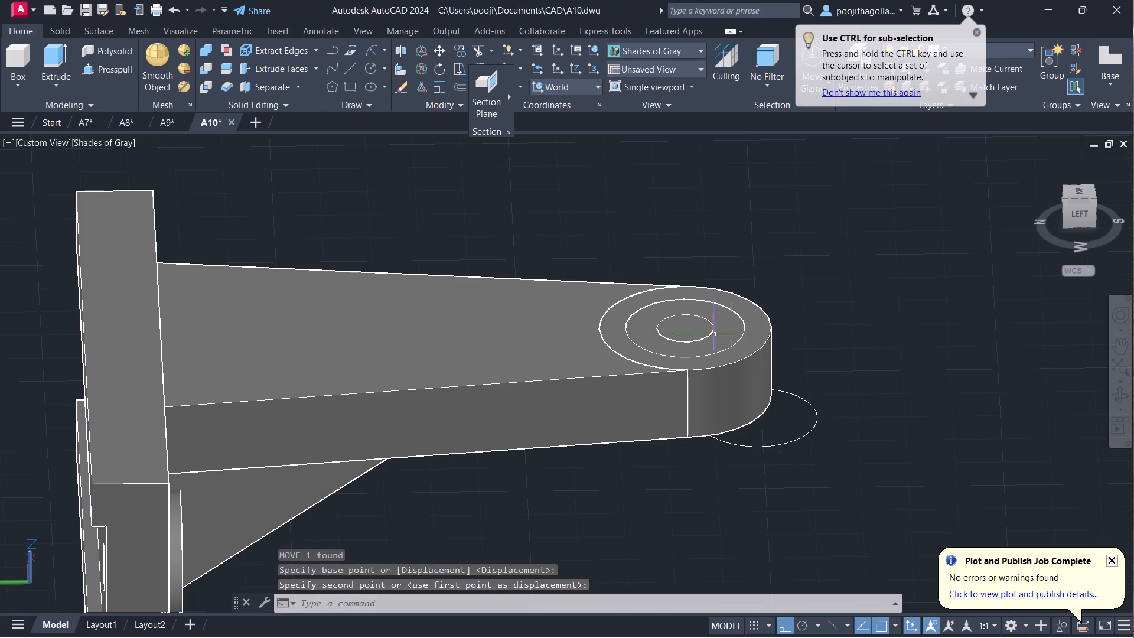
Erase the leftover construction circle beside the boss at the arm's end.
scroll(827, 312, "down", 1)
left_click_drag(831, 353, 833, 372)
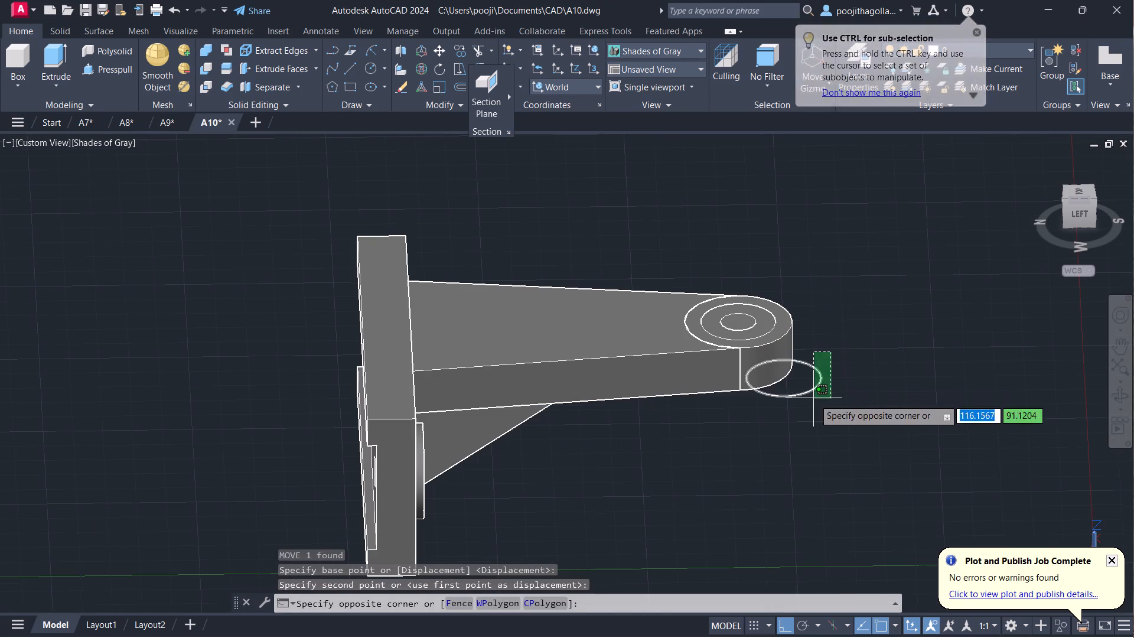
left_click(814, 399)
key("Delete")
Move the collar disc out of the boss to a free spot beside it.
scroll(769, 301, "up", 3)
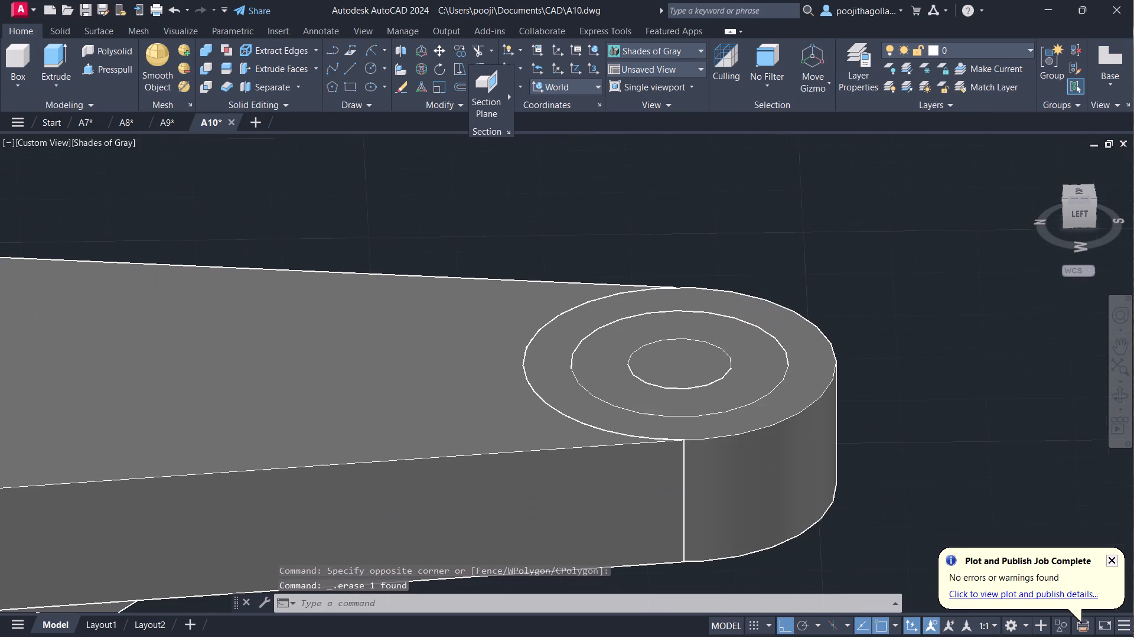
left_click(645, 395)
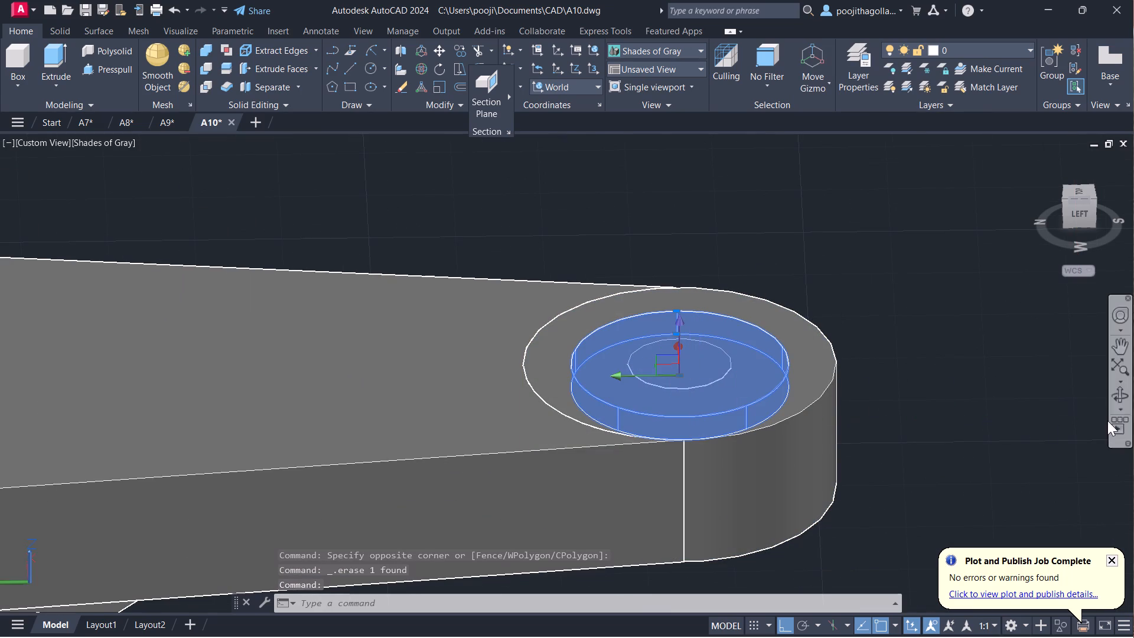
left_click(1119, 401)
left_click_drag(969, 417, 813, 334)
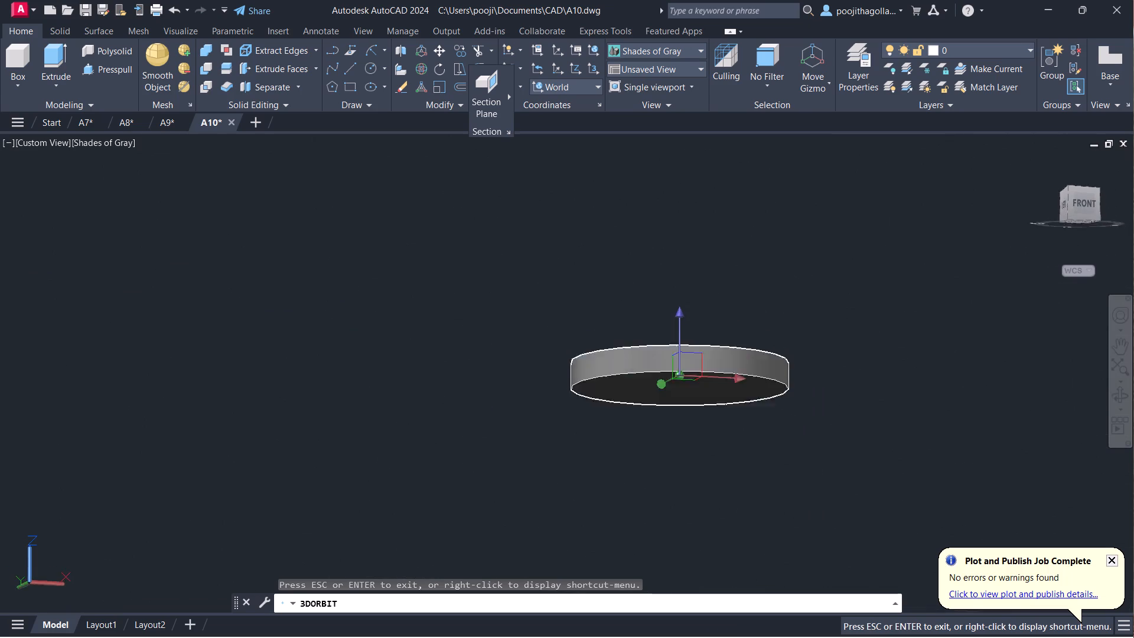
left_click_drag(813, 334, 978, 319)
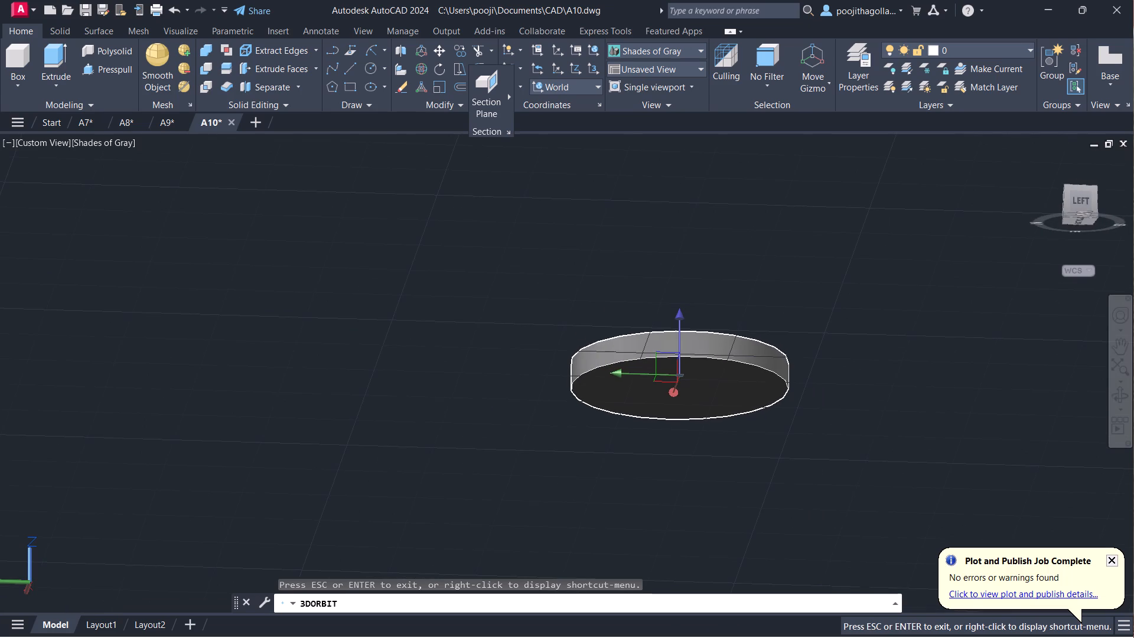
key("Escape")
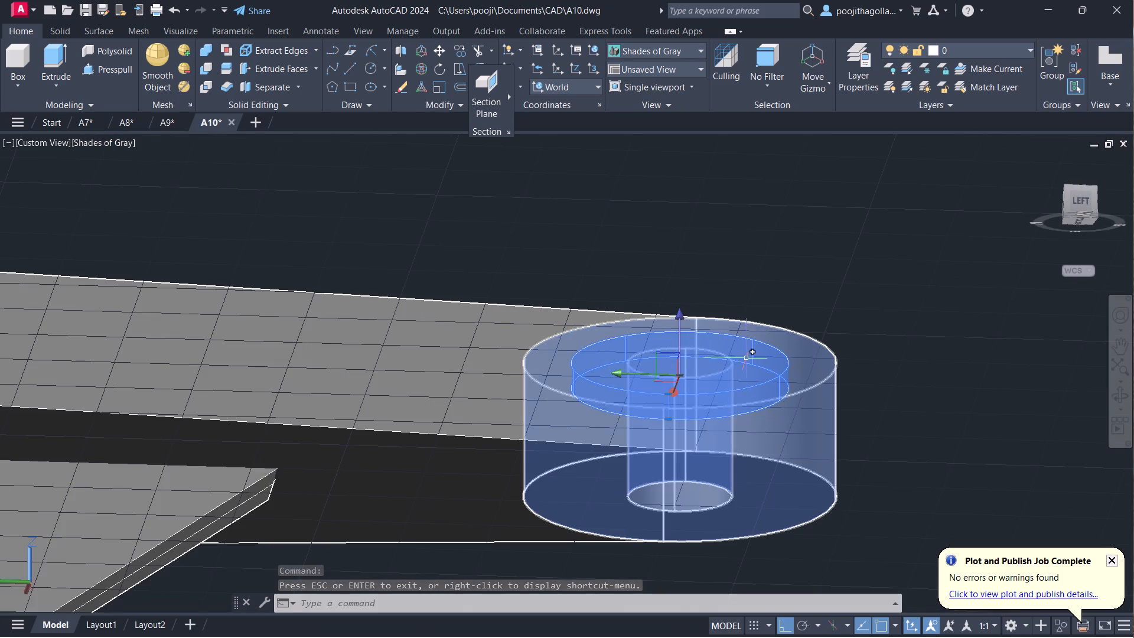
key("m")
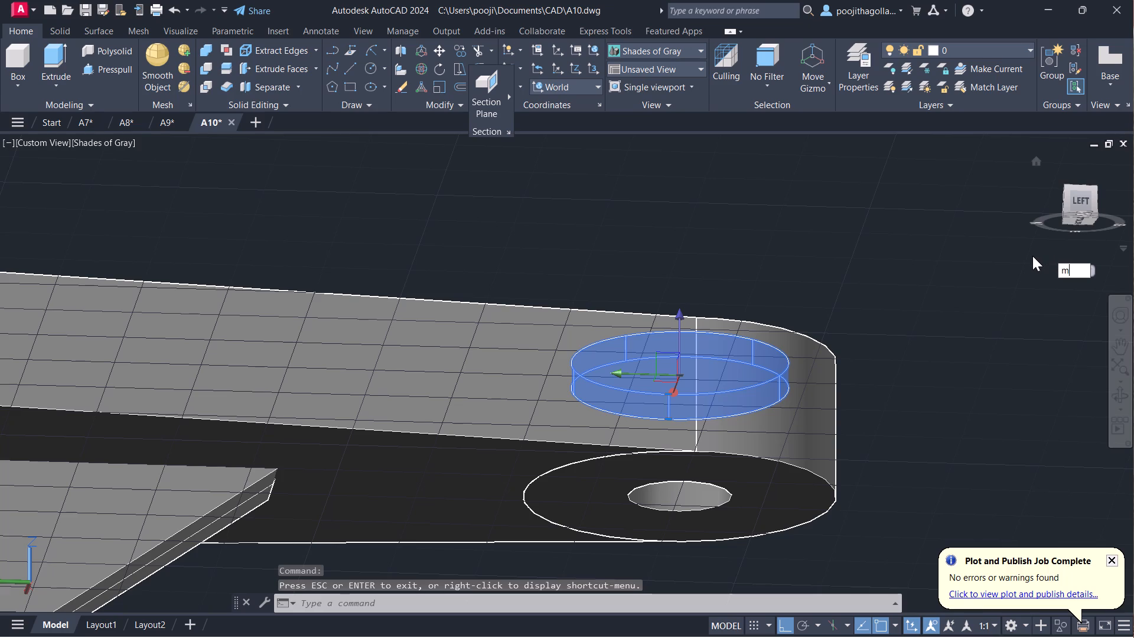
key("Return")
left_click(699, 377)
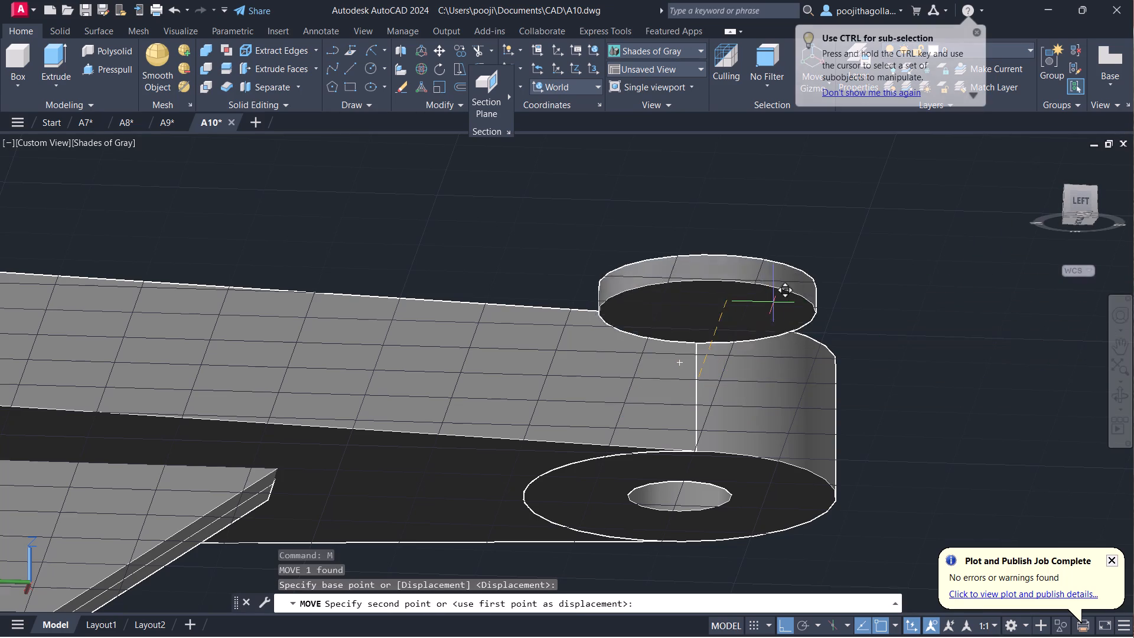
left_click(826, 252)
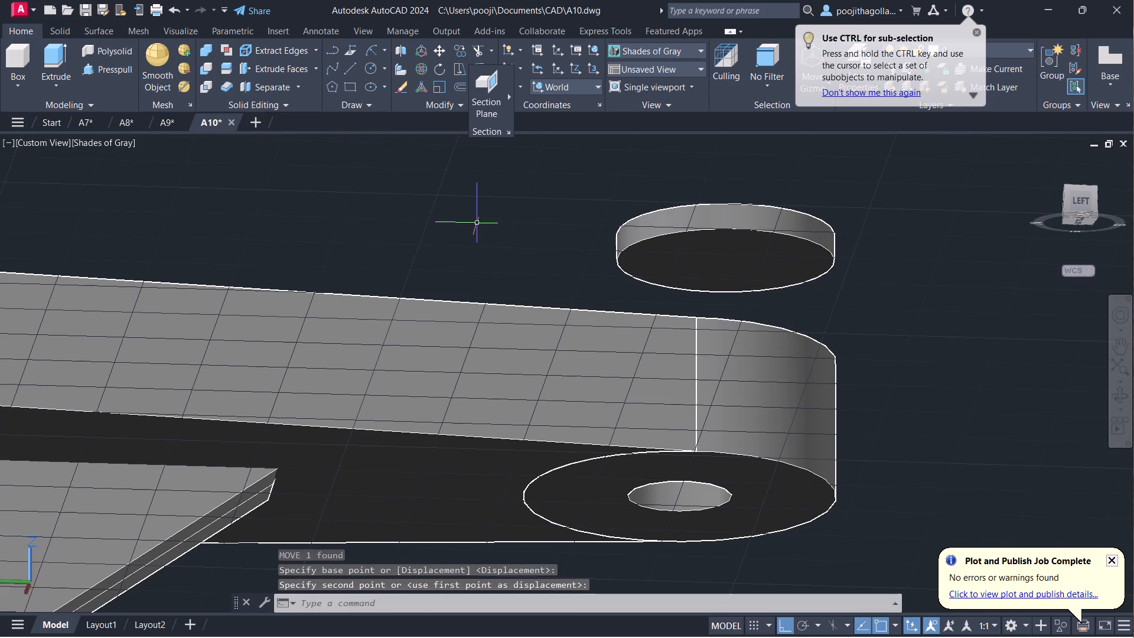
Move the collar disc by its bottom face's centre onto the bore's centre at the boss's top face.
middle_click_drag(480, 228, 598, 350, "shift")
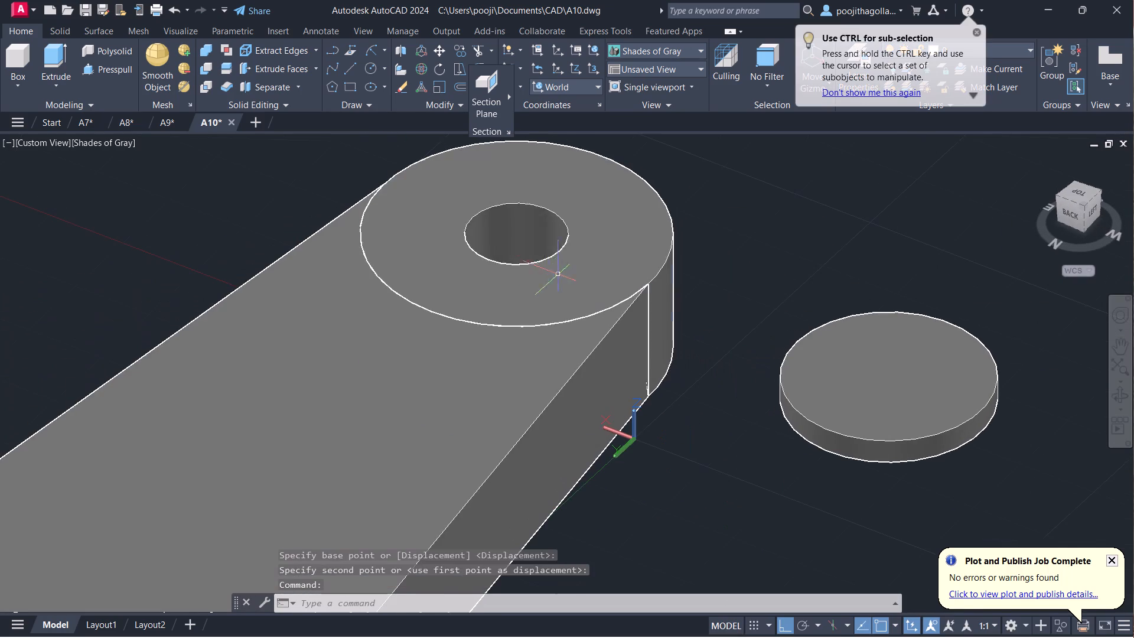
scroll(546, 268, "up", 1)
middle_click_drag(546, 268, 547, 322)
middle_click_drag(836, 396, 768, 298)
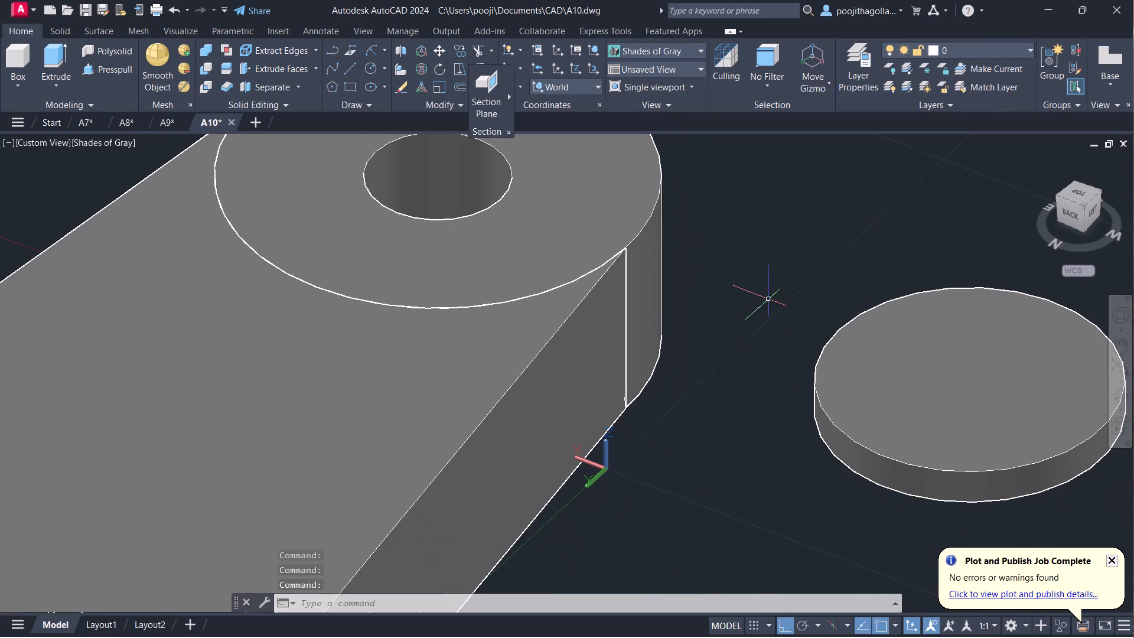
scroll(887, 513, "up", 1, "shift")
middle_click_drag(887, 513, 908, 341, "shift")
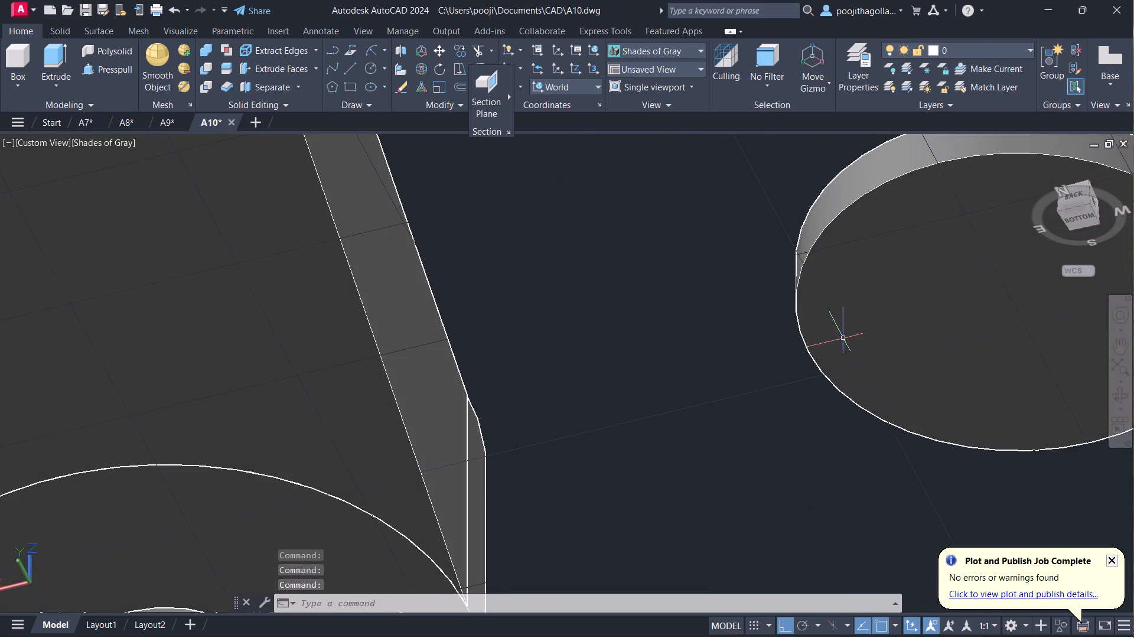
scroll(879, 328, "down", 1)
middle_click_drag(908, 310, 808, 340)
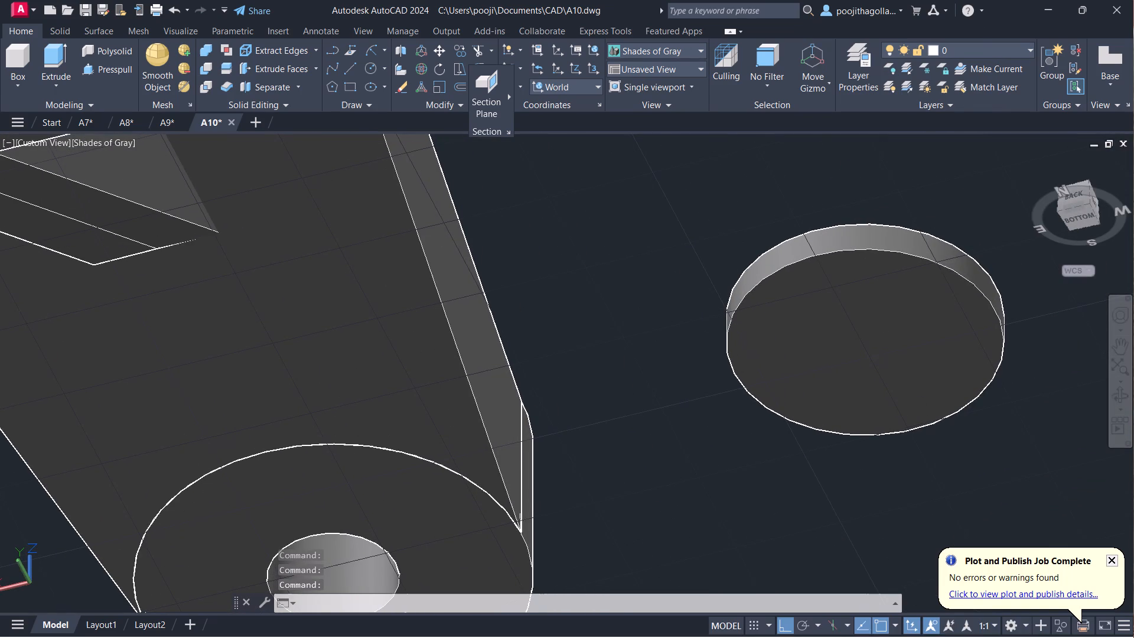
left_click(852, 347)
key("m")
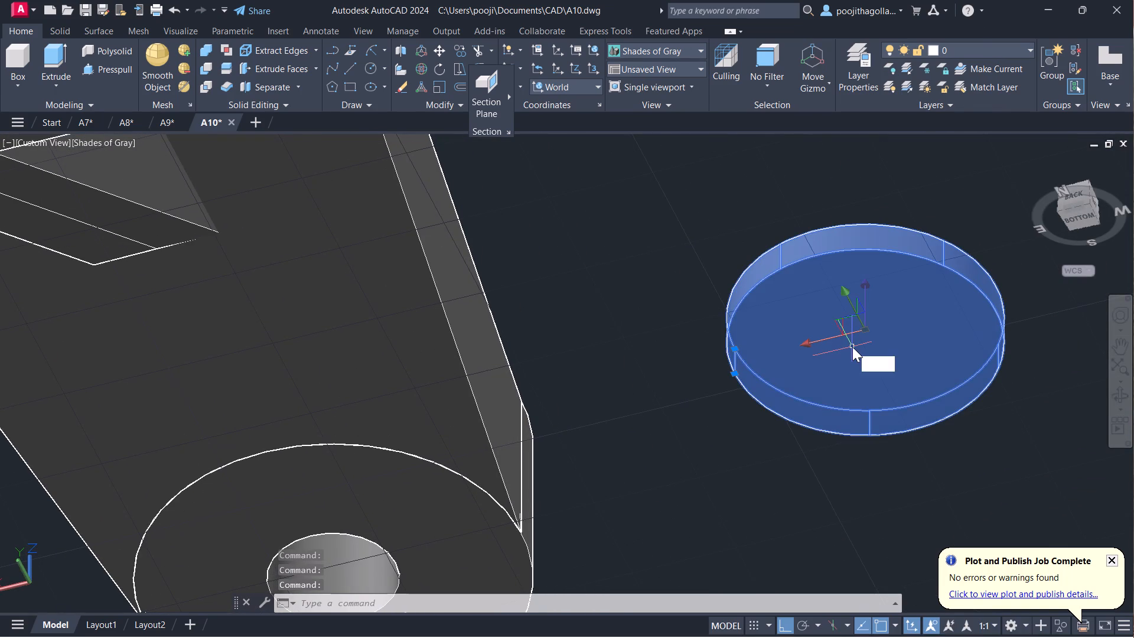
key("Return")
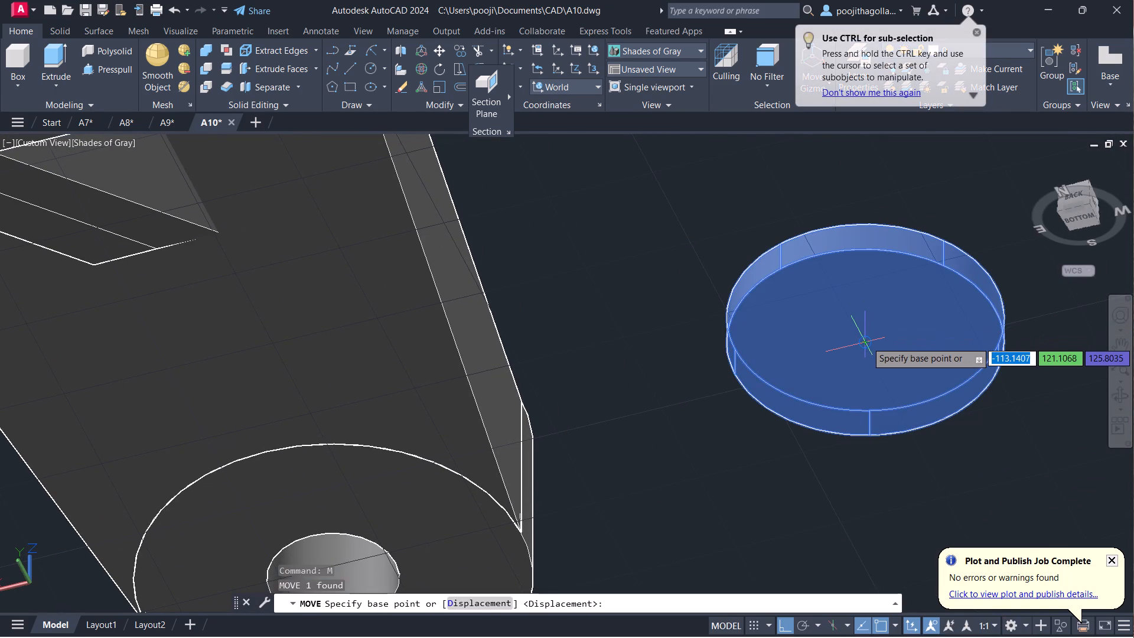
left_click(862, 344)
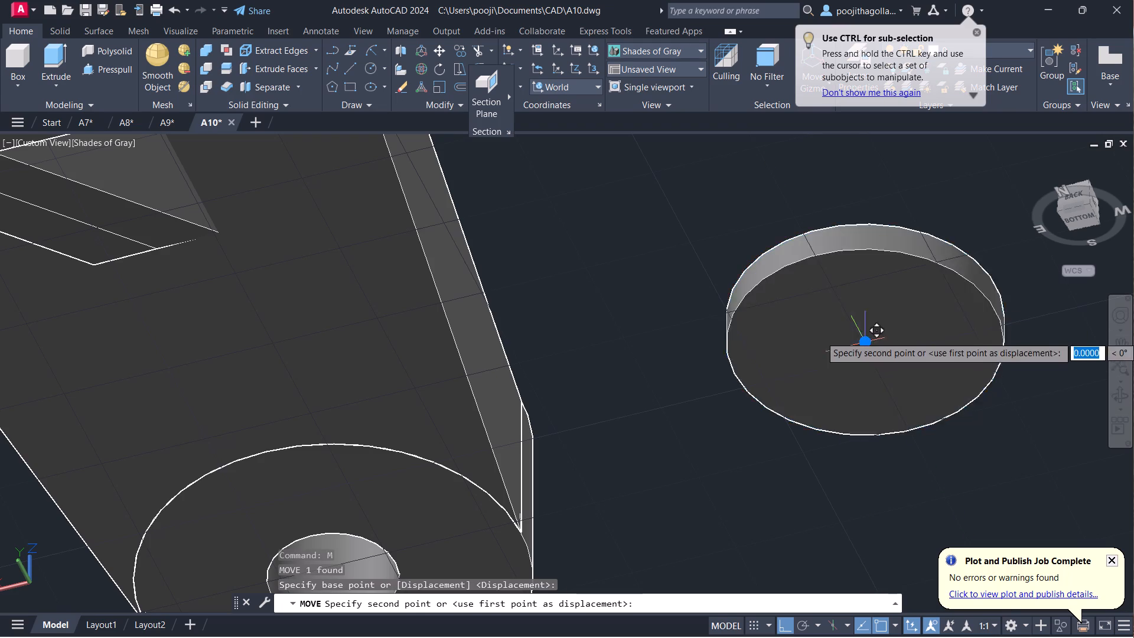
middle_click_drag(725, 302, 732, 374, "shift")
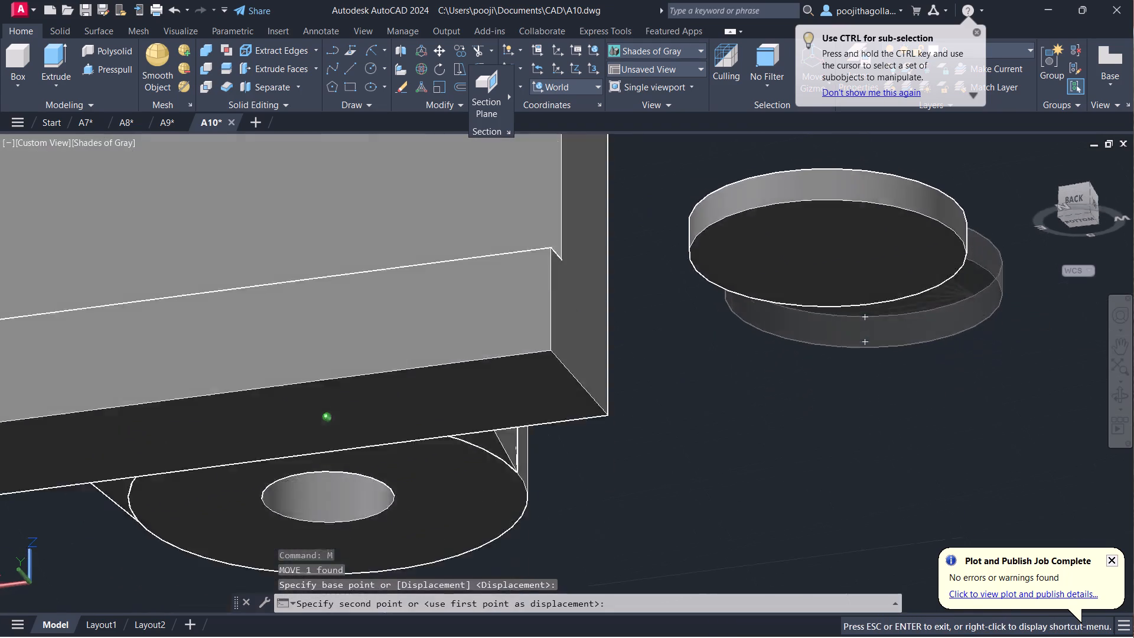
middle_click_drag(732, 374, 724, 462, "shift")
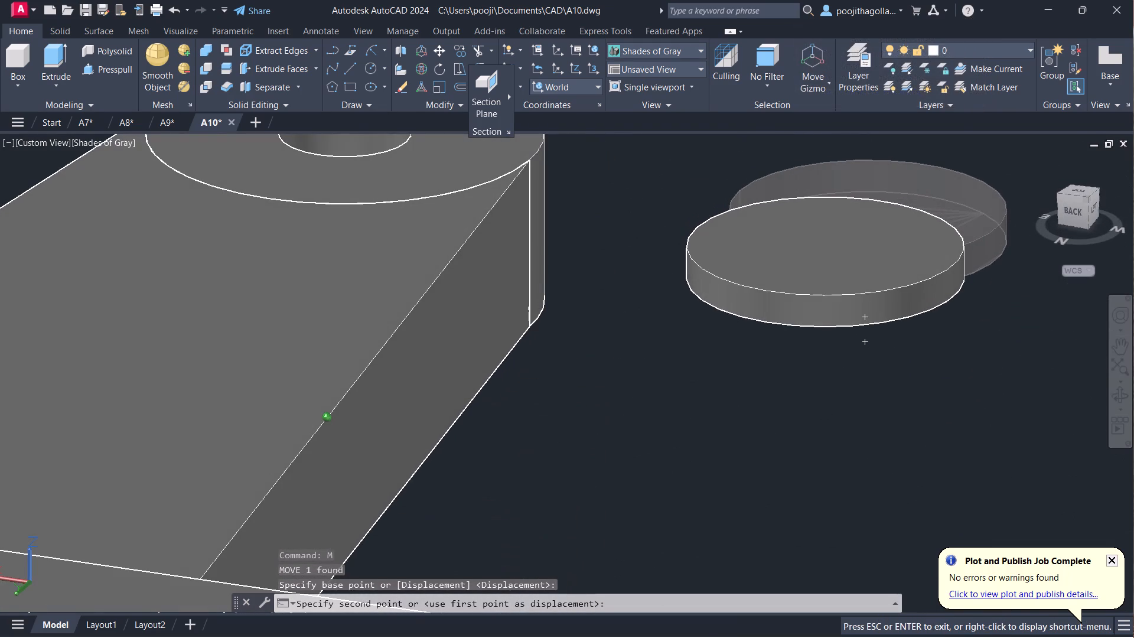
middle_click_drag(724, 462, 725, 487, "shift")
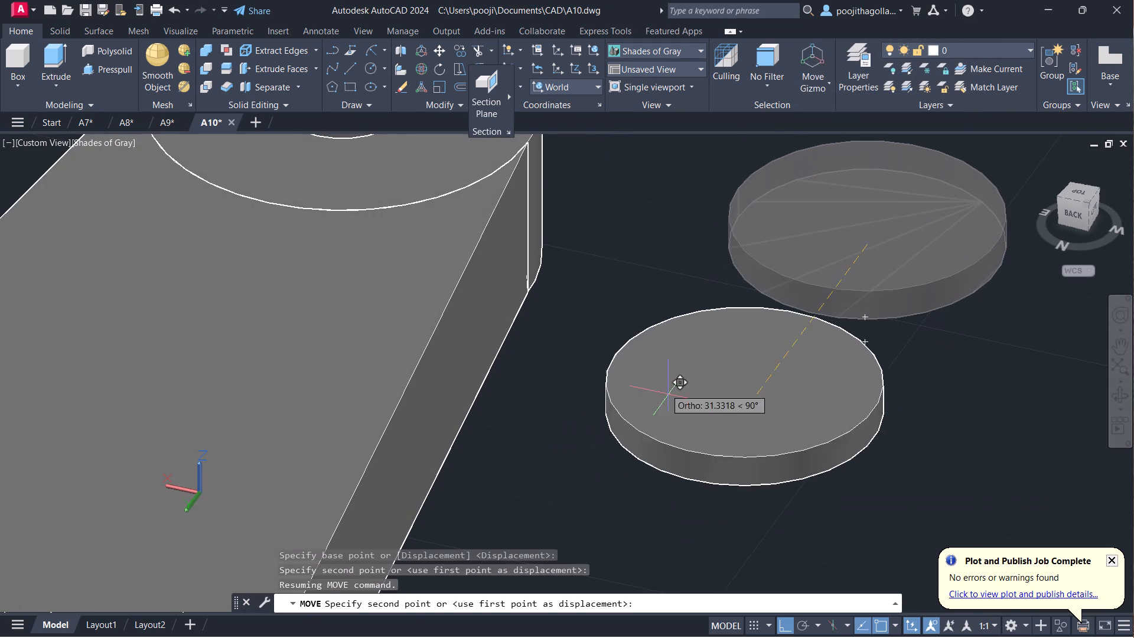
middle_click_drag(569, 255, 691, 450)
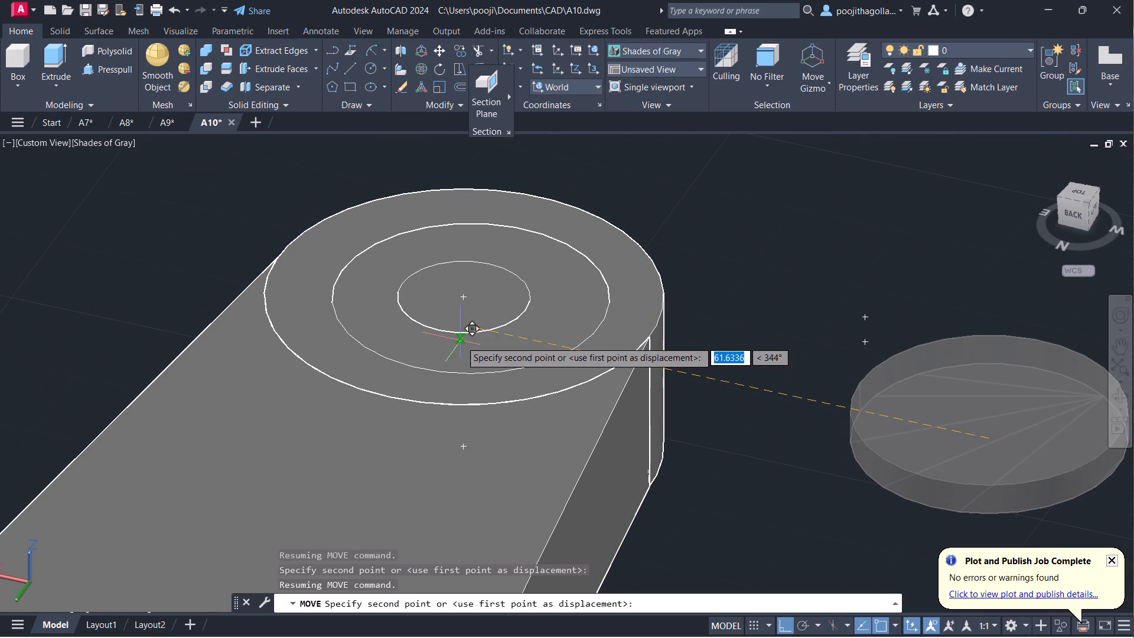
left_click(467, 295)
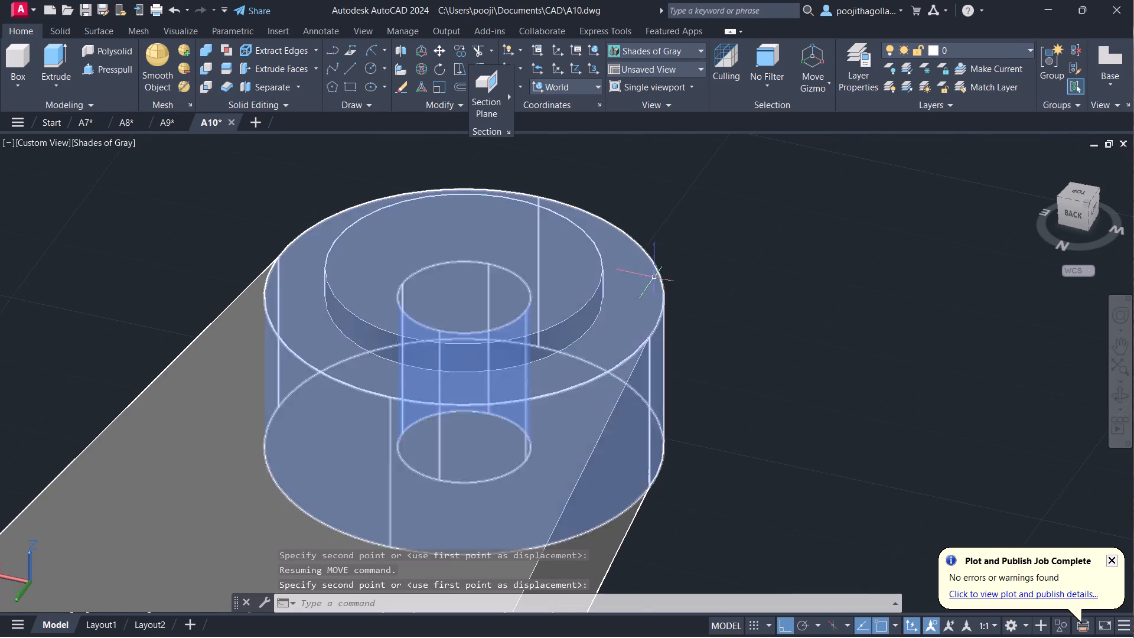
Presspull the bore's circular area from the underside up through the collar disc on the boss, opening the hole through it.
middle_click_drag(659, 281, 690, 325)
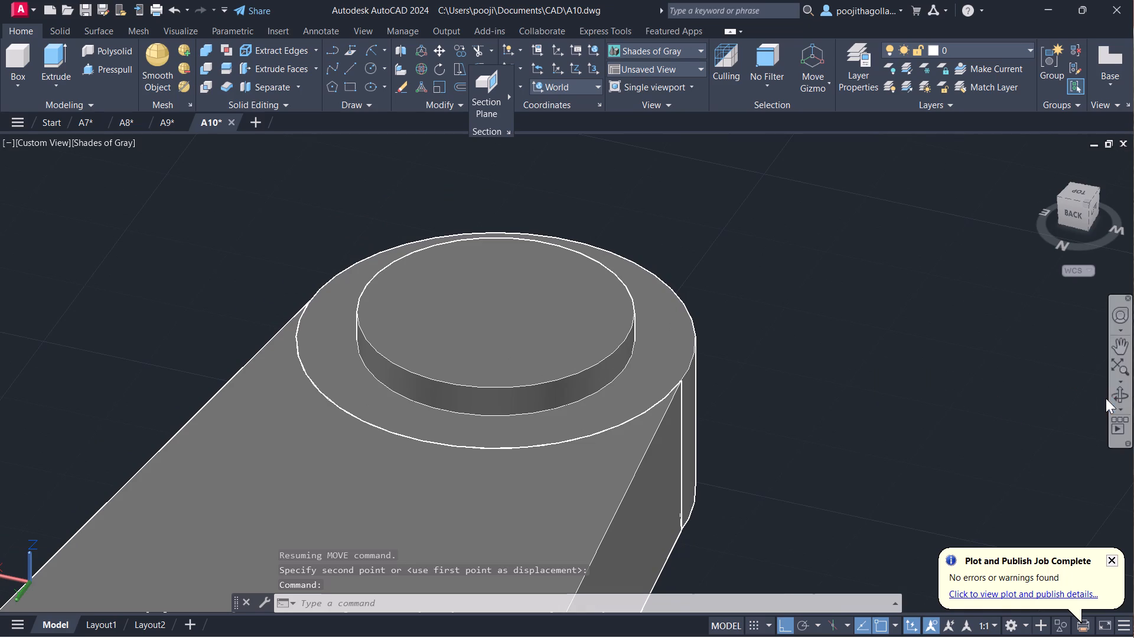
left_click(1112, 396)
left_click_drag(878, 416, 1006, 201)
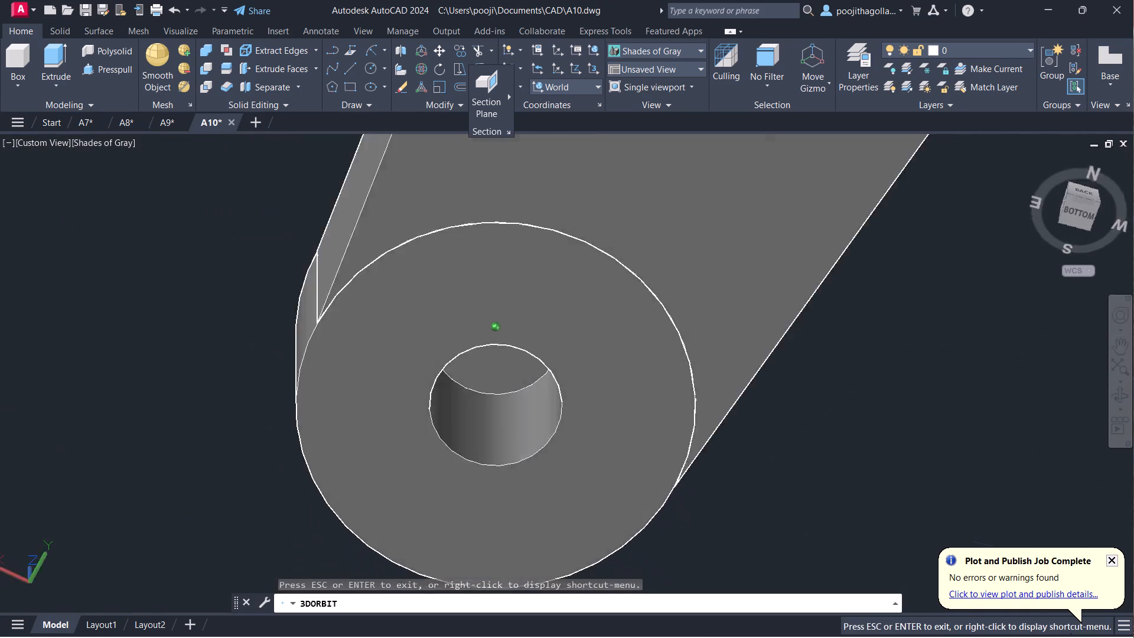
left_click_drag(1006, 201, 1106, 203)
middle_click_drag(650, 261, 710, 355)
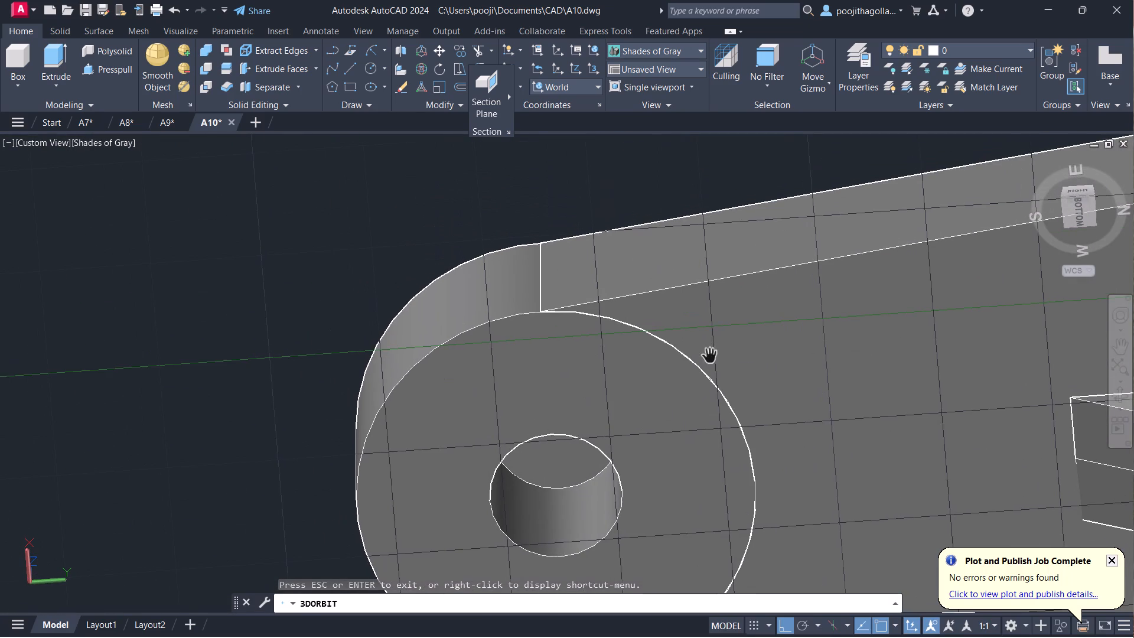
key("Escape")
left_click(113, 71)
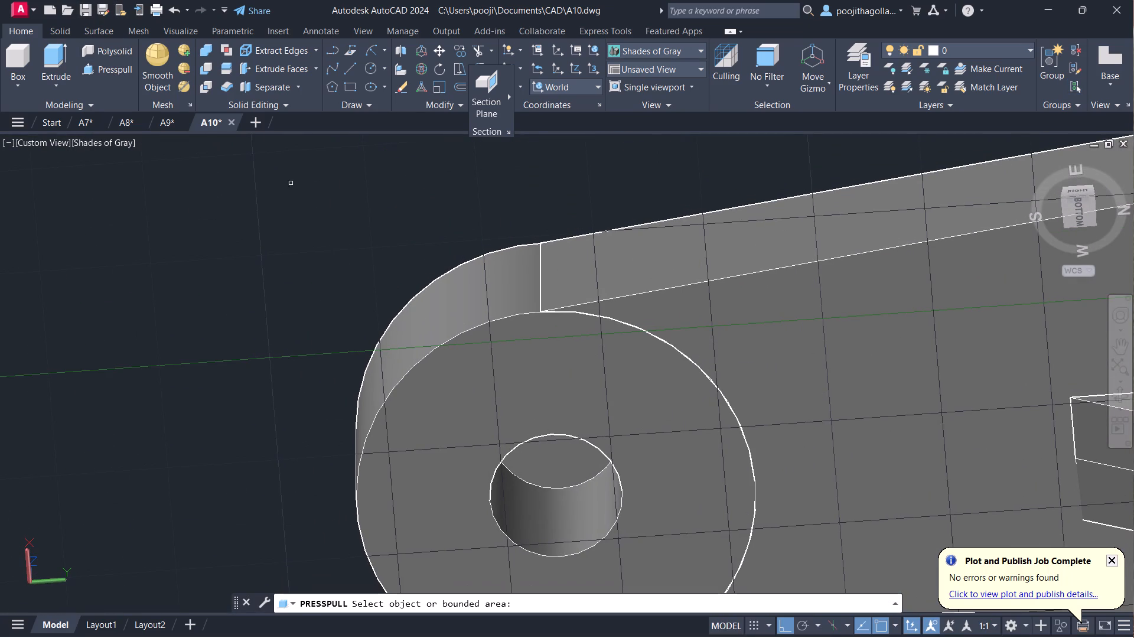
left_click(546, 456)
left_click(530, 222)
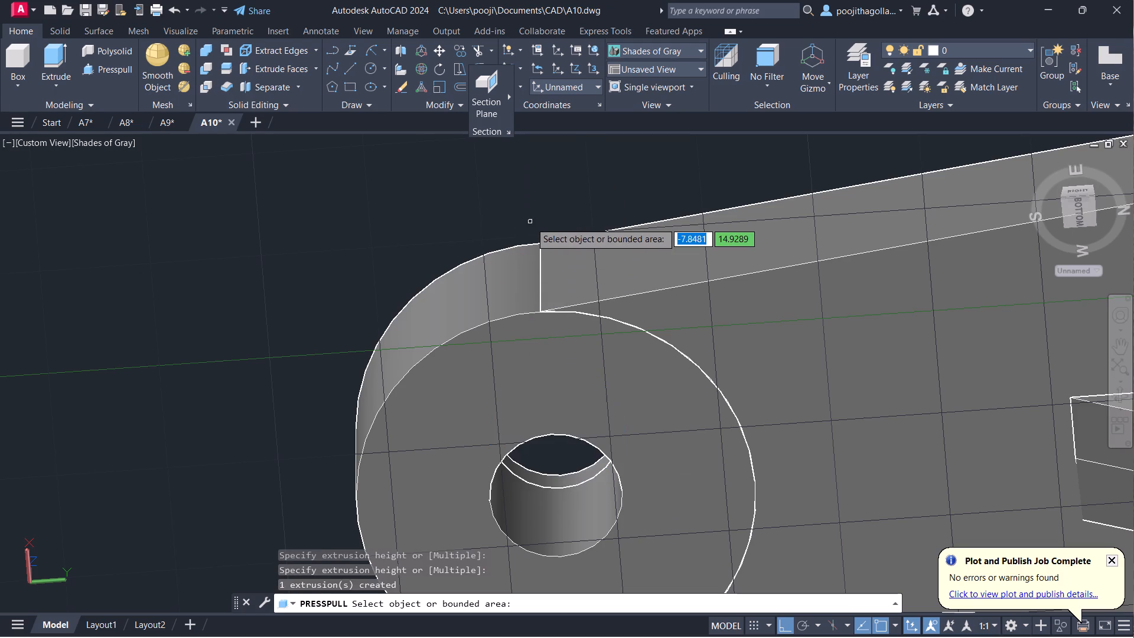
scroll(541, 241, "down", 1)
key("Escape")
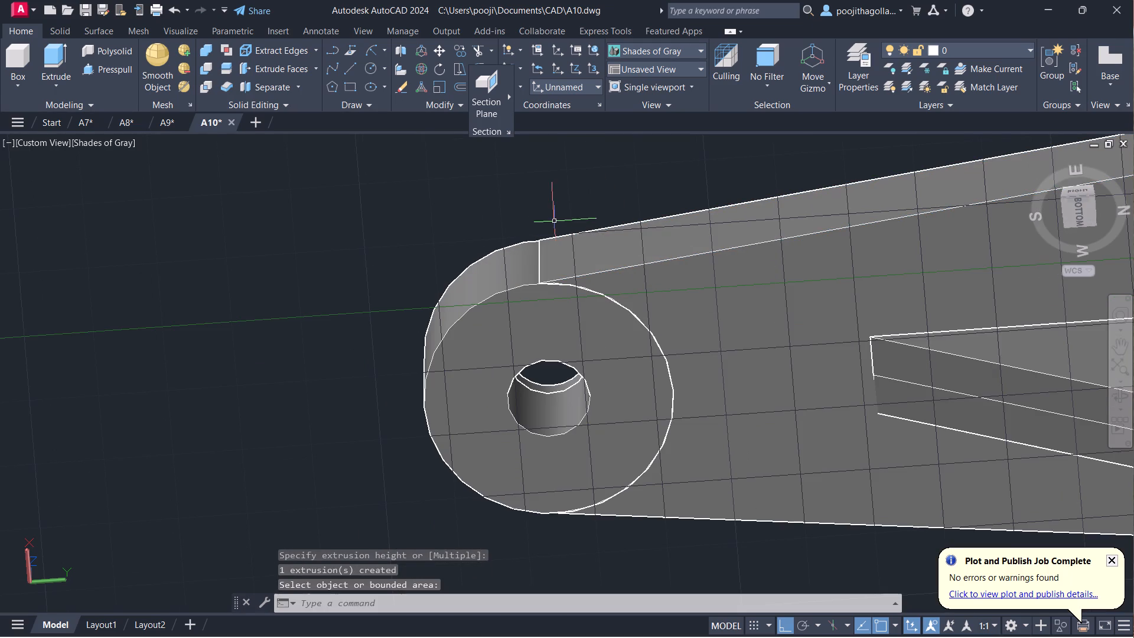
Copy the bored collar ring from the boss's top face to a free spot beside the bracket.
left_click(1111, 392)
left_click_drag(696, 347, 758, 541)
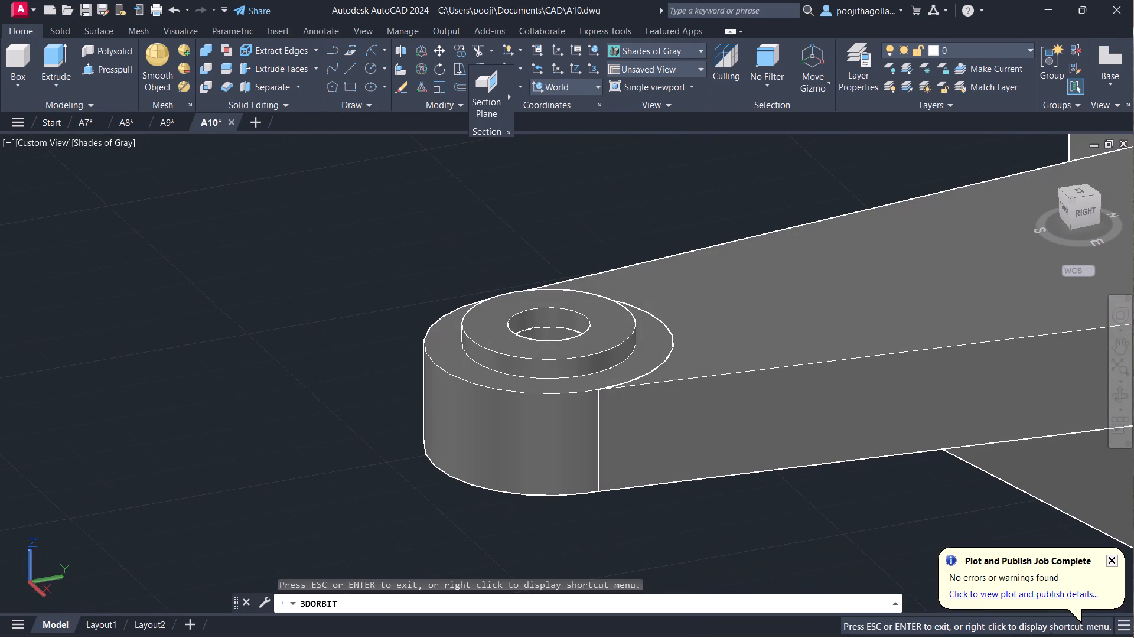
key("Escape")
left_click(510, 351)
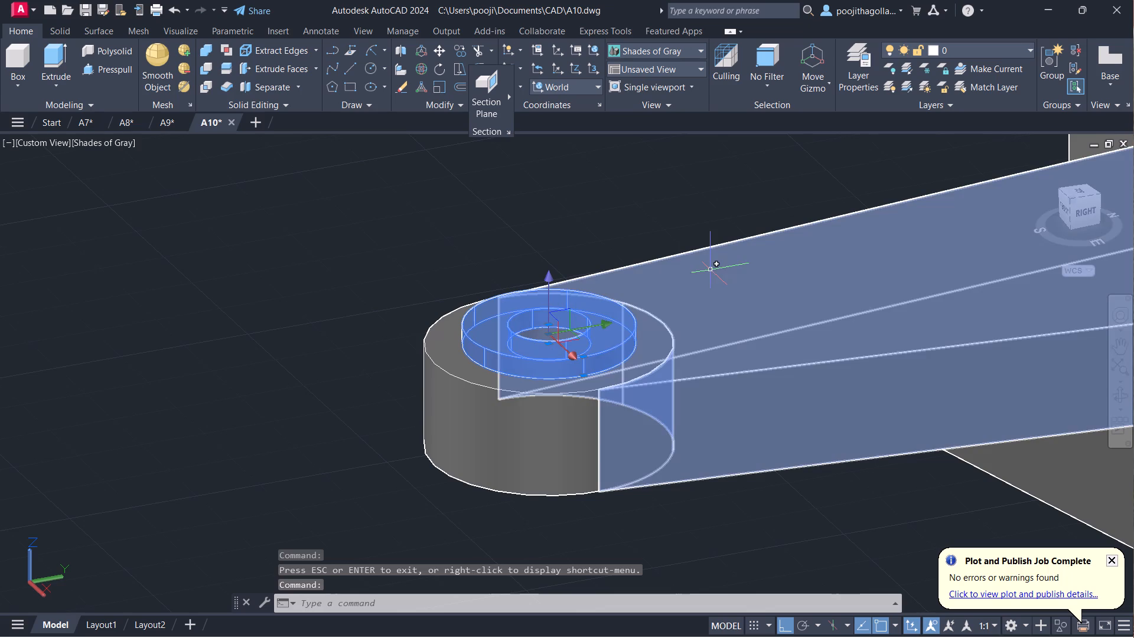
key("m")
key("BackSpace")
type("co")
key("Return")
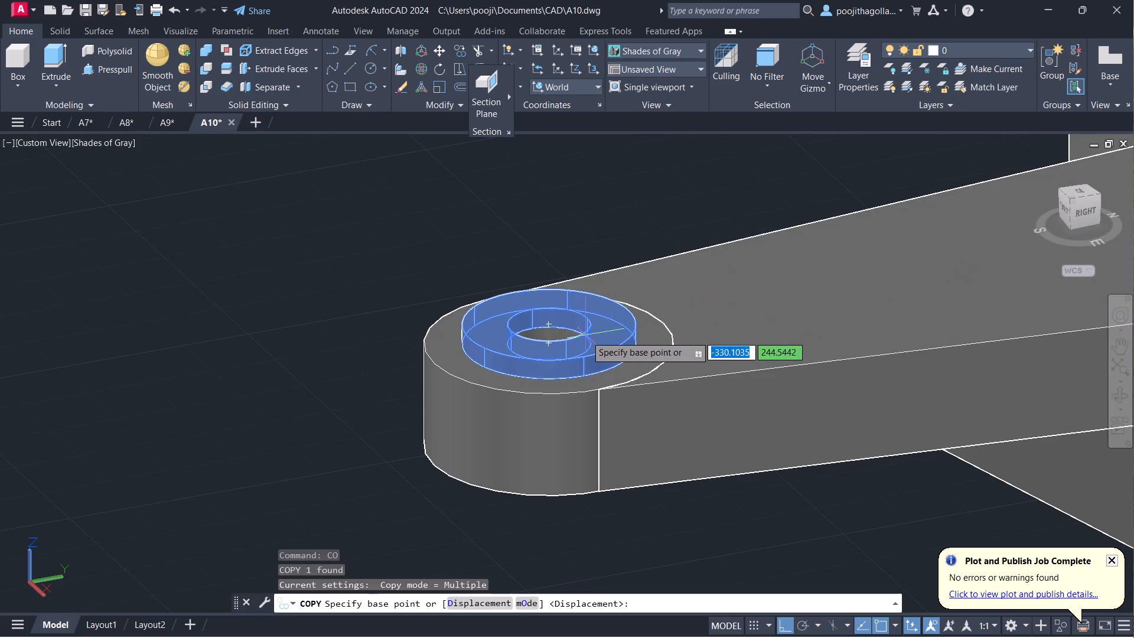
scroll(581, 275, "up", 2)
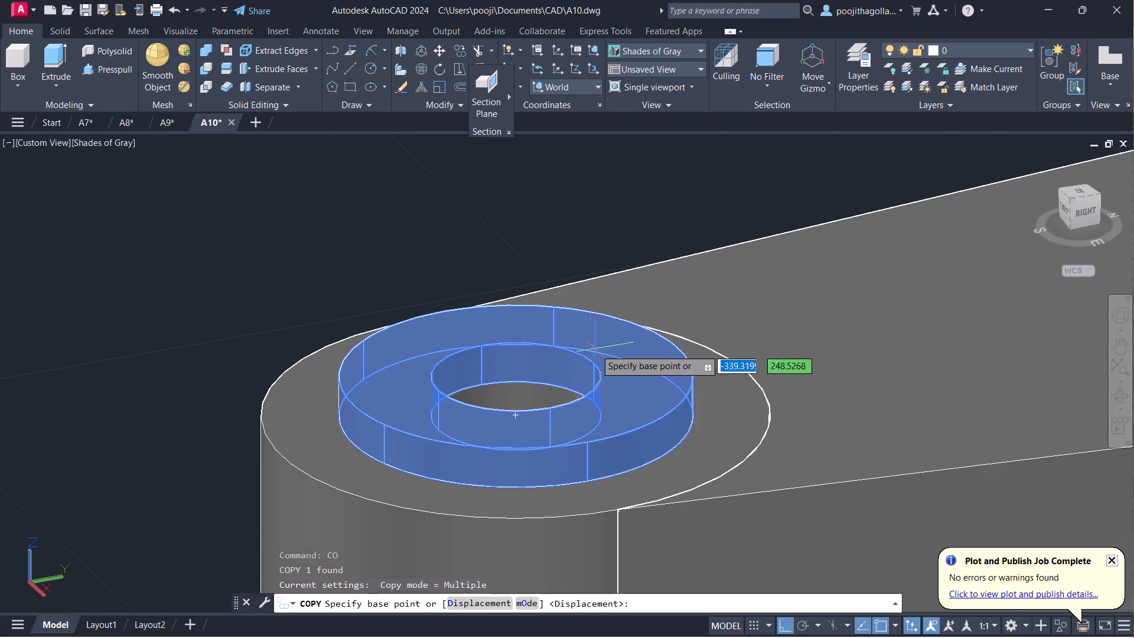
middle_click_drag(595, 349, 591, 432, "shift")
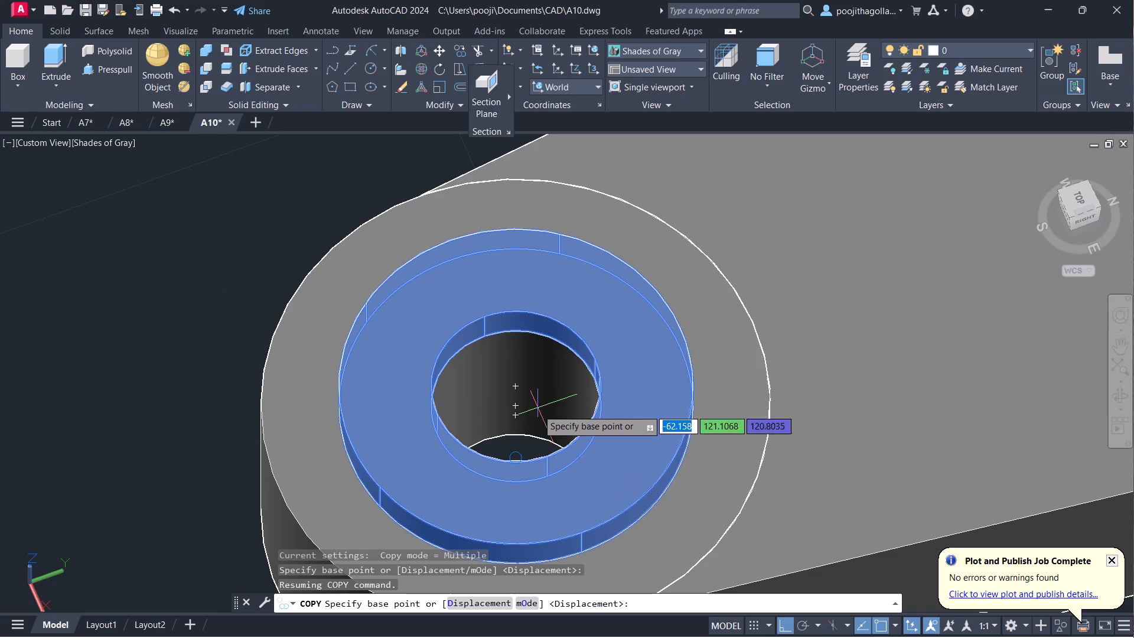
middle_click_drag(638, 396, 663, 330, "shift")
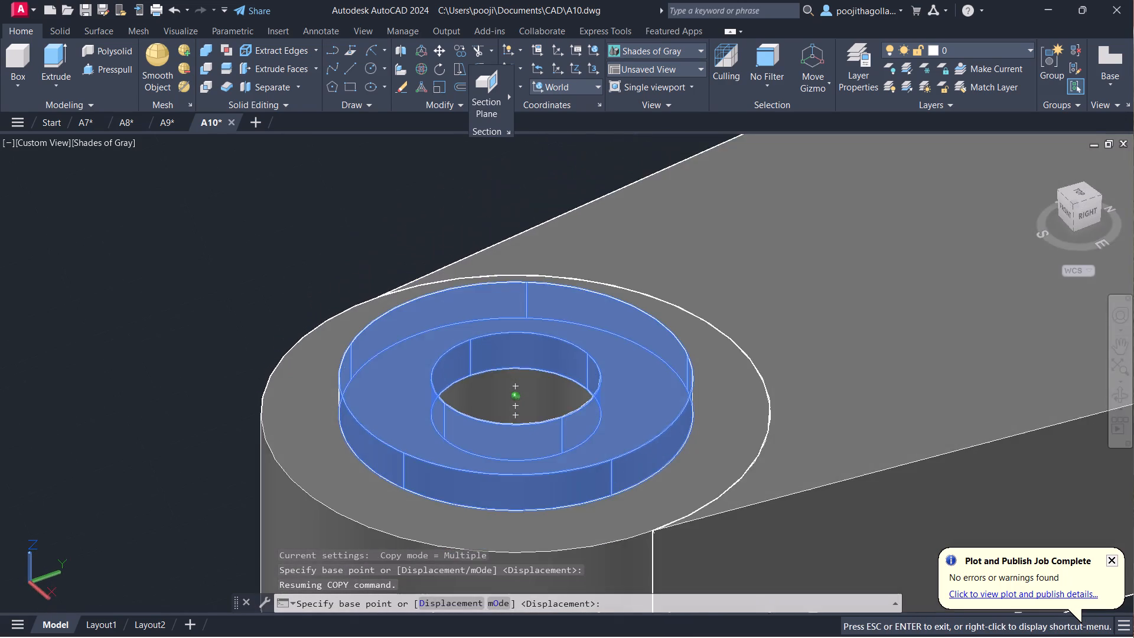
middle_click_drag(663, 330, 695, 320, "shift")
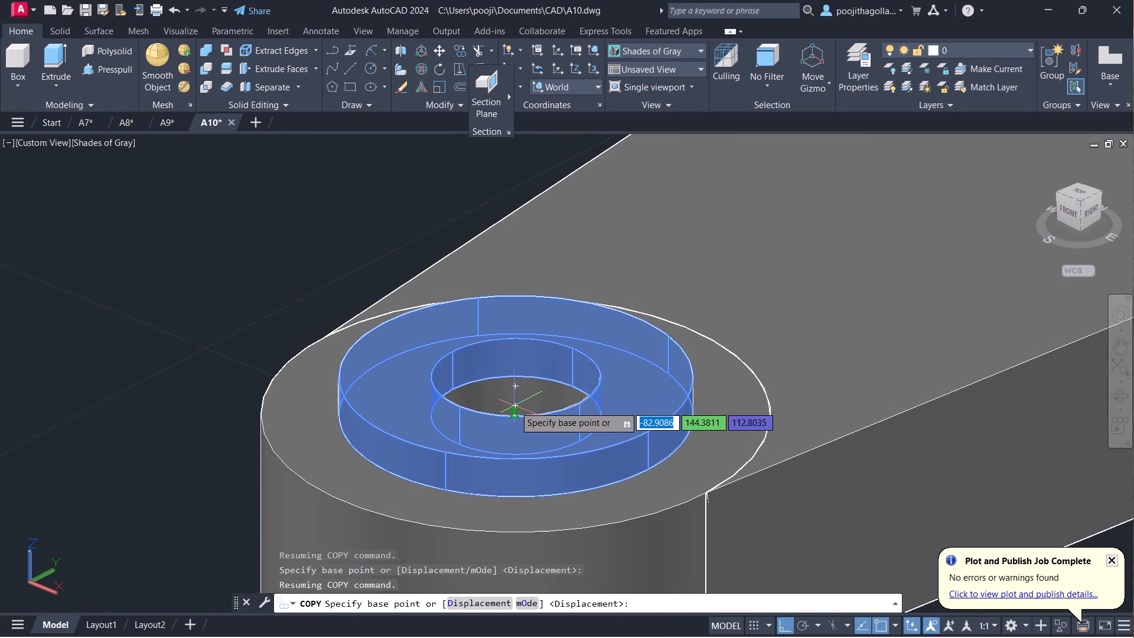
middle_click_drag(615, 333, 610, 364)
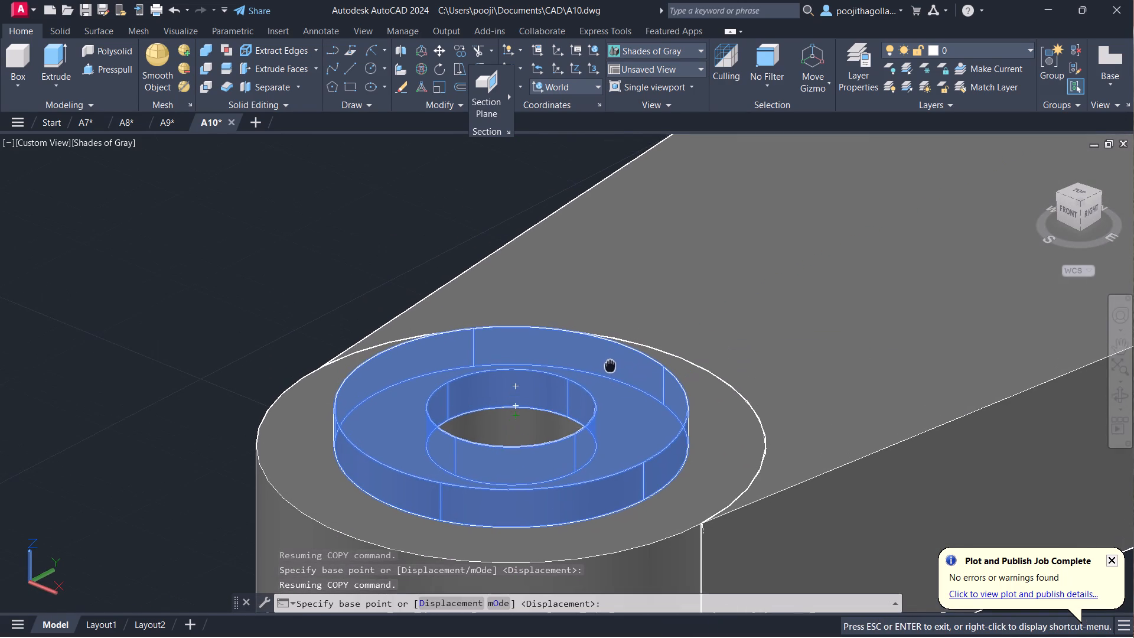
middle_click_drag(610, 364, 628, 356)
middle_click_drag(628, 356, 628, 386, "shift")
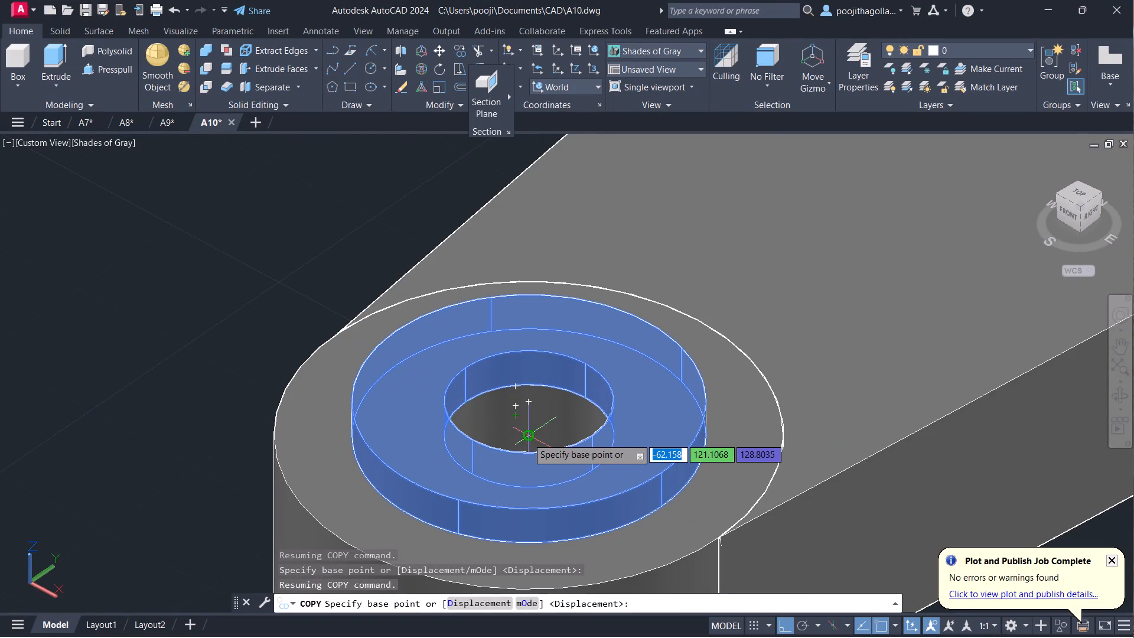
left_click(514, 387)
scroll(577, 439, "down", 2)
middle_click_drag(582, 437, 602, 386)
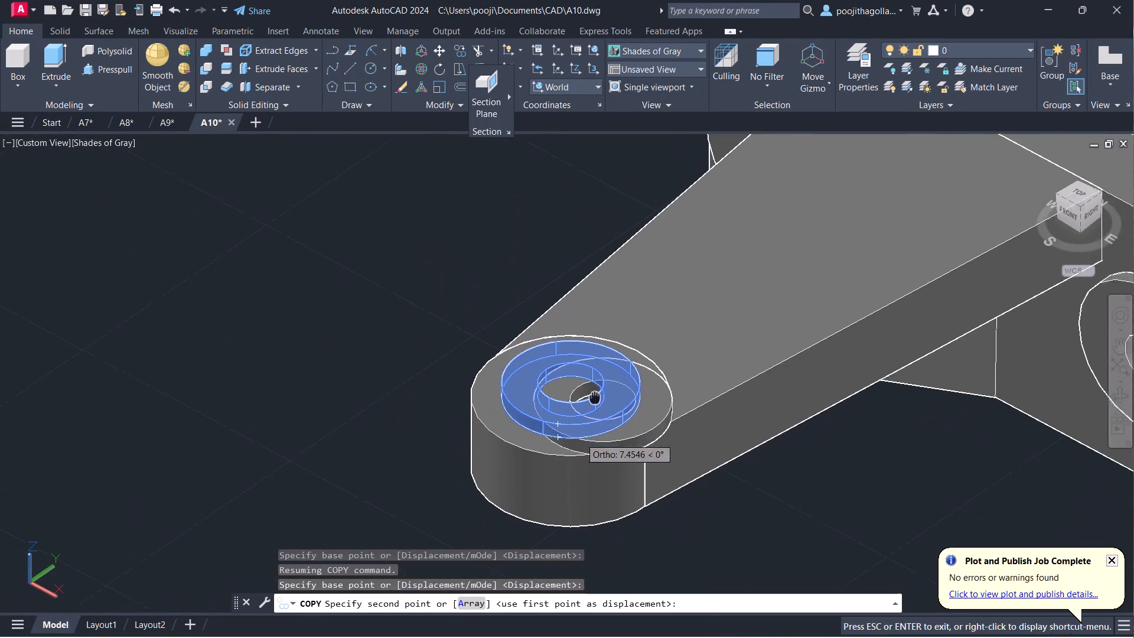
middle_click_drag(602, 386, 611, 371)
middle_click_drag(581, 494, 717, 355, "shift")
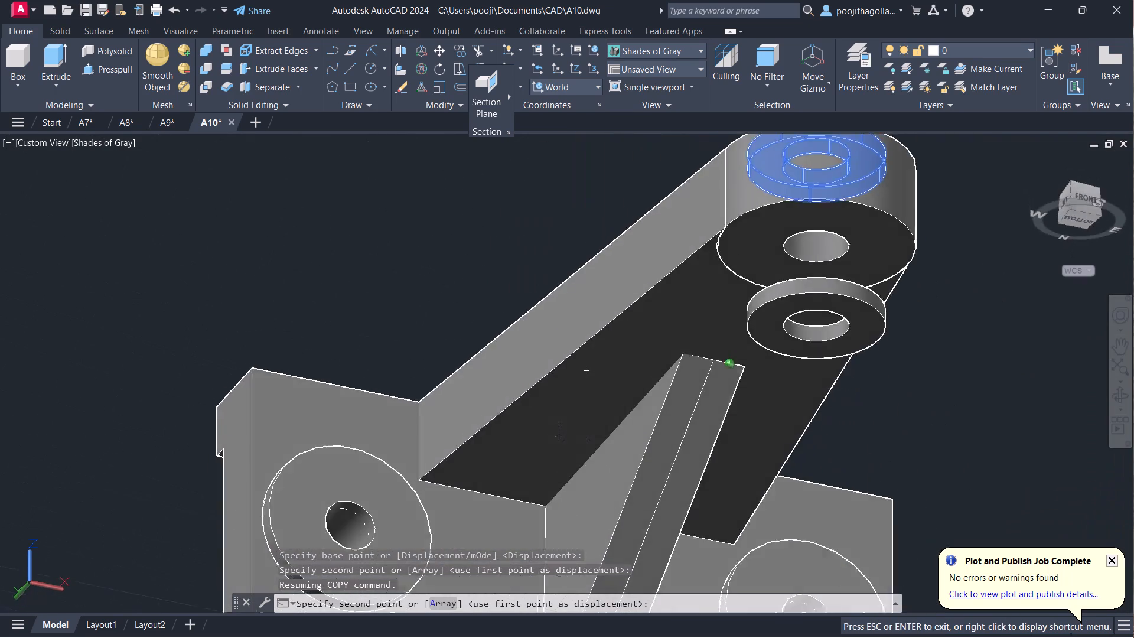
middle_click_drag(717, 355, 727, 370, "shift")
scroll(732, 366, "up", 1, "shift")
scroll(801, 377, "down", 2)
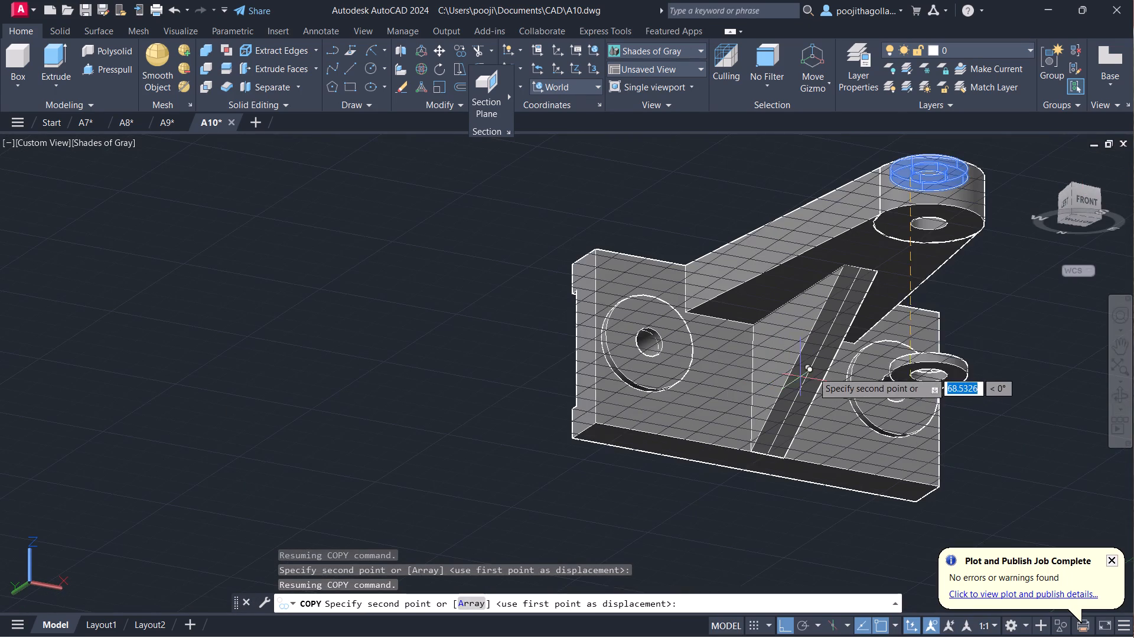
scroll(925, 239, "up", 1)
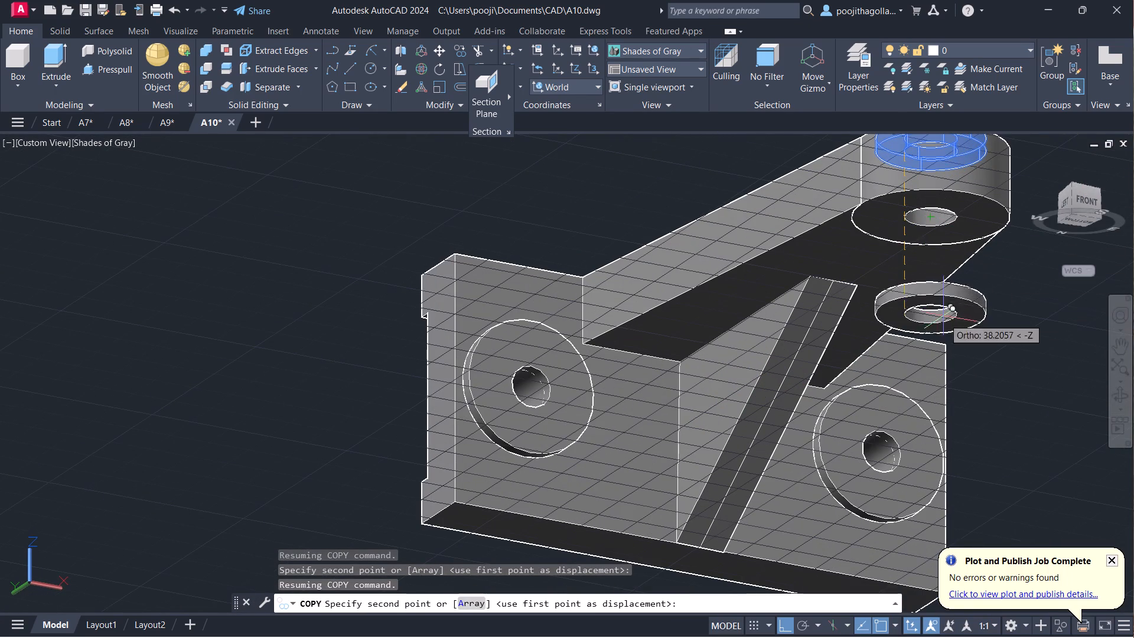
left_click(944, 336)
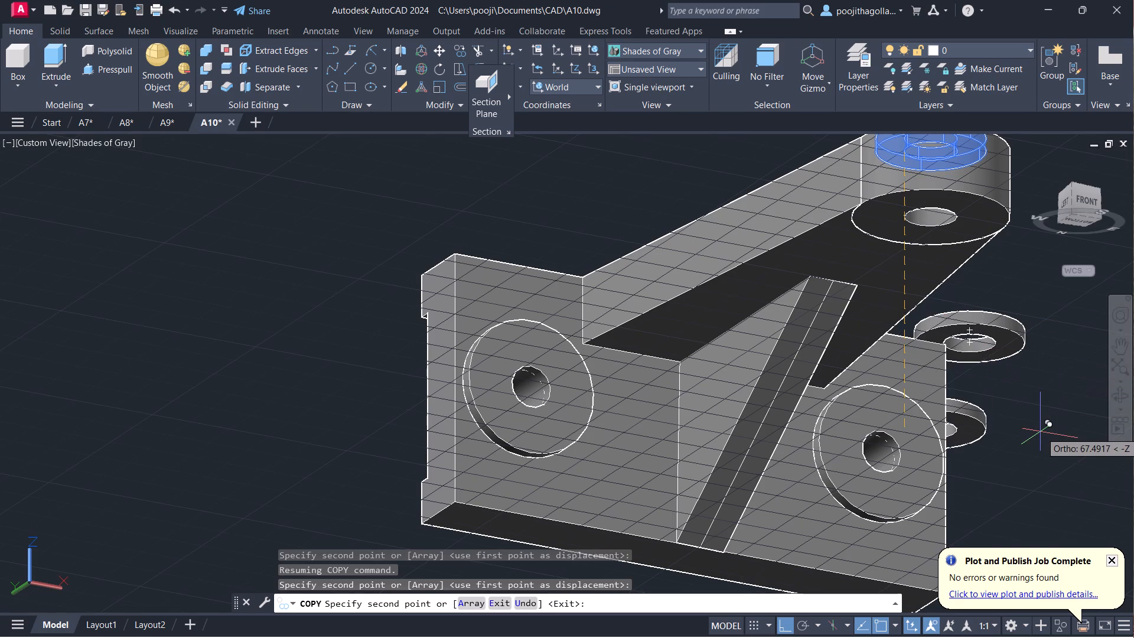
key("Escape")
Move the copied collar ring by its top face's centre onto the bore's centre at the boss's underside.
left_click(1129, 399)
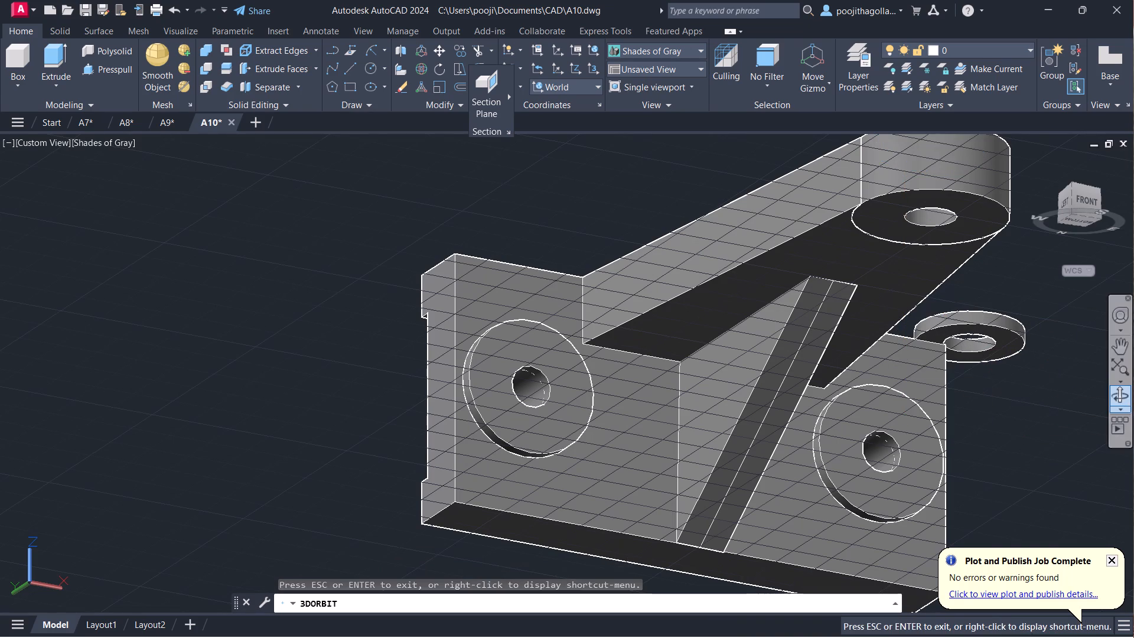
left_click_drag(985, 392, 825, 496)
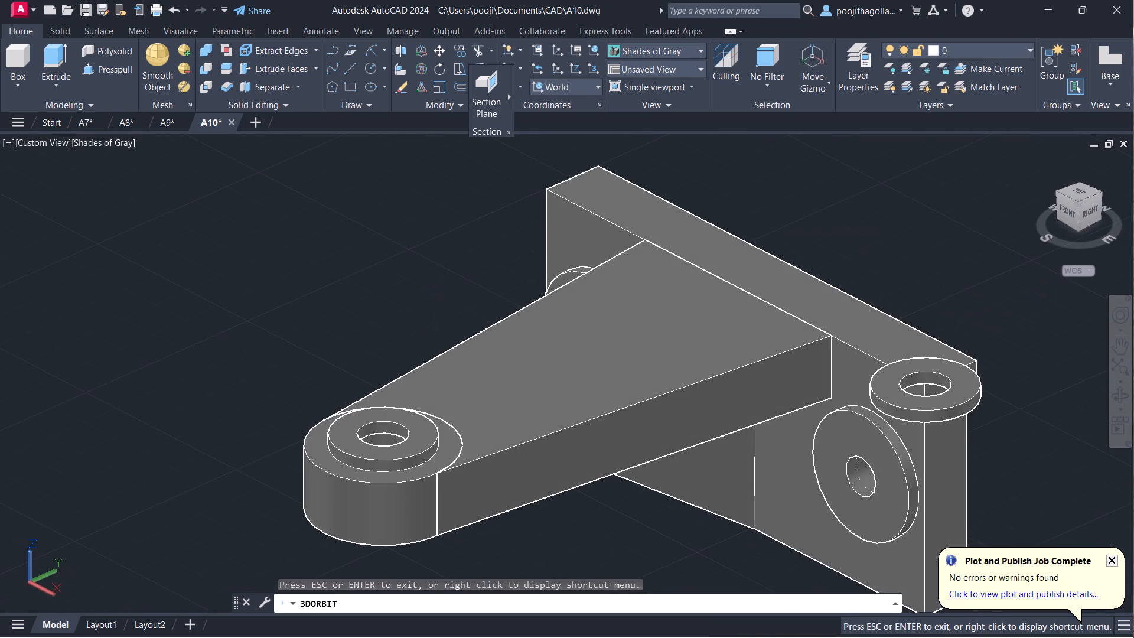
key("Escape")
left_click(954, 407)
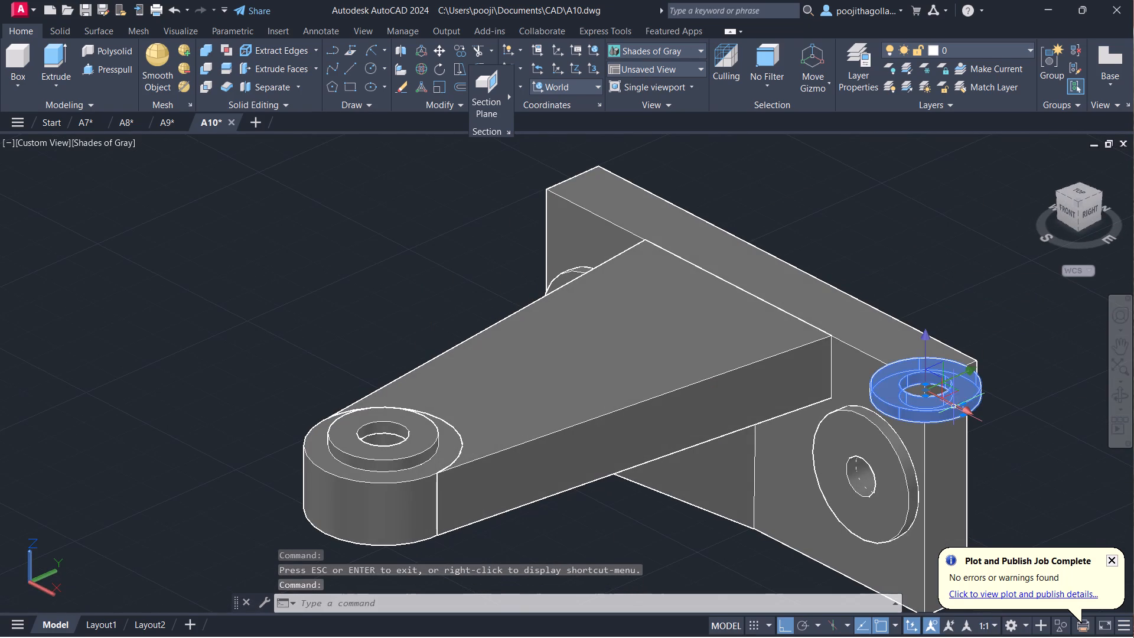
key("m")
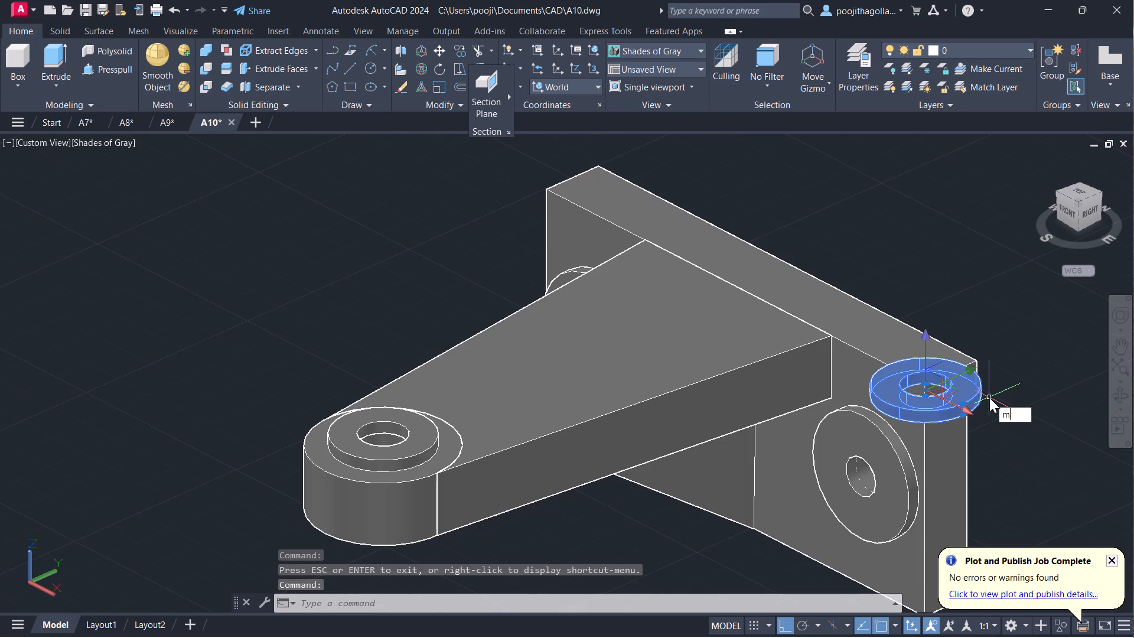
key("Return")
scroll(937, 401, "up", 3)
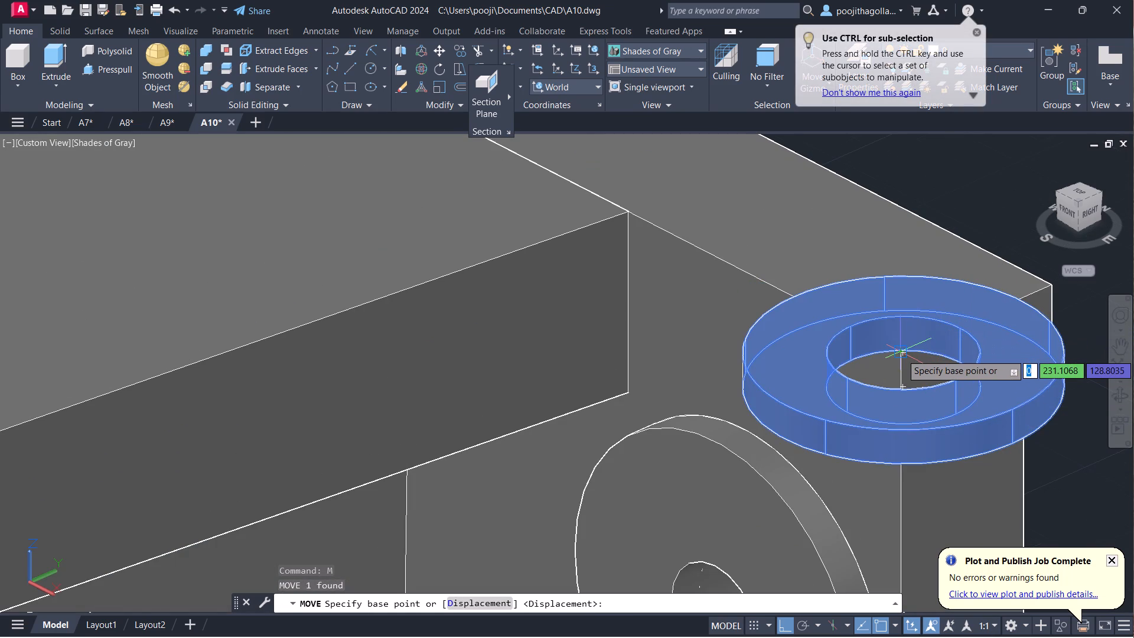
left_click(902, 356)
scroll(646, 488, "down", 2)
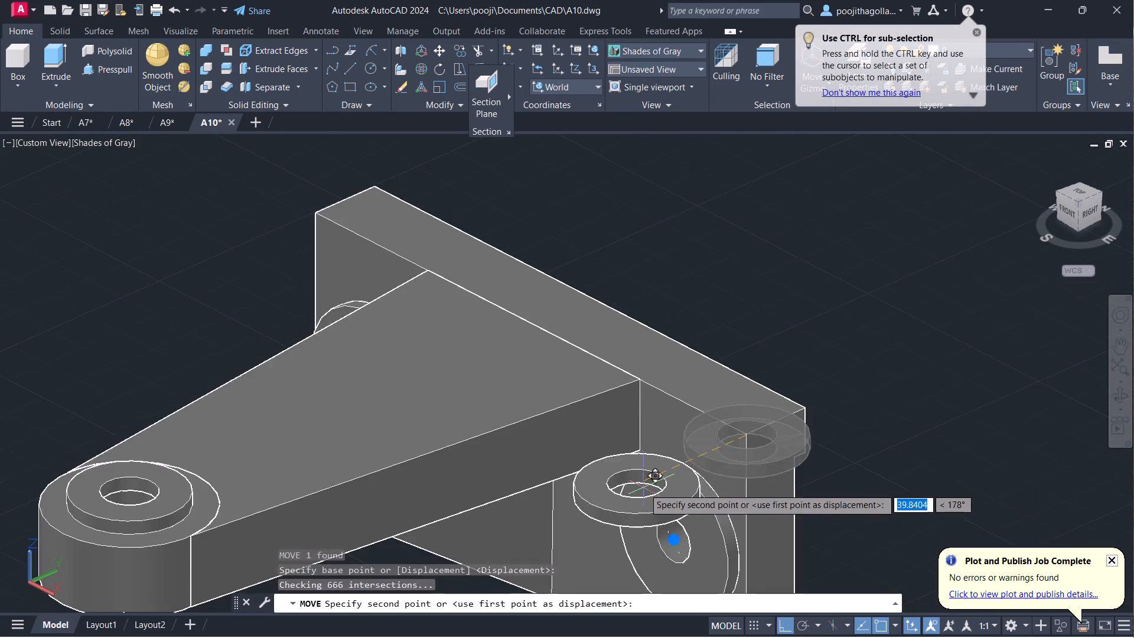
middle_click_drag(634, 490, 799, 419)
middle_click_drag(478, 516, 608, 375, "shift")
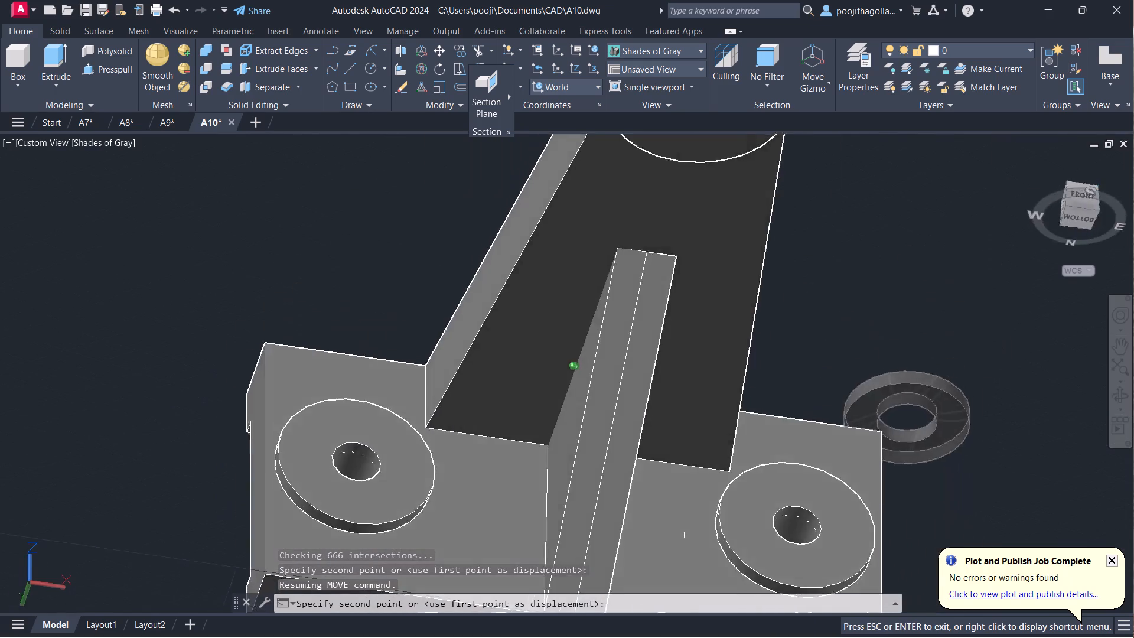
middle_click_drag(608, 375, 631, 429, "shift")
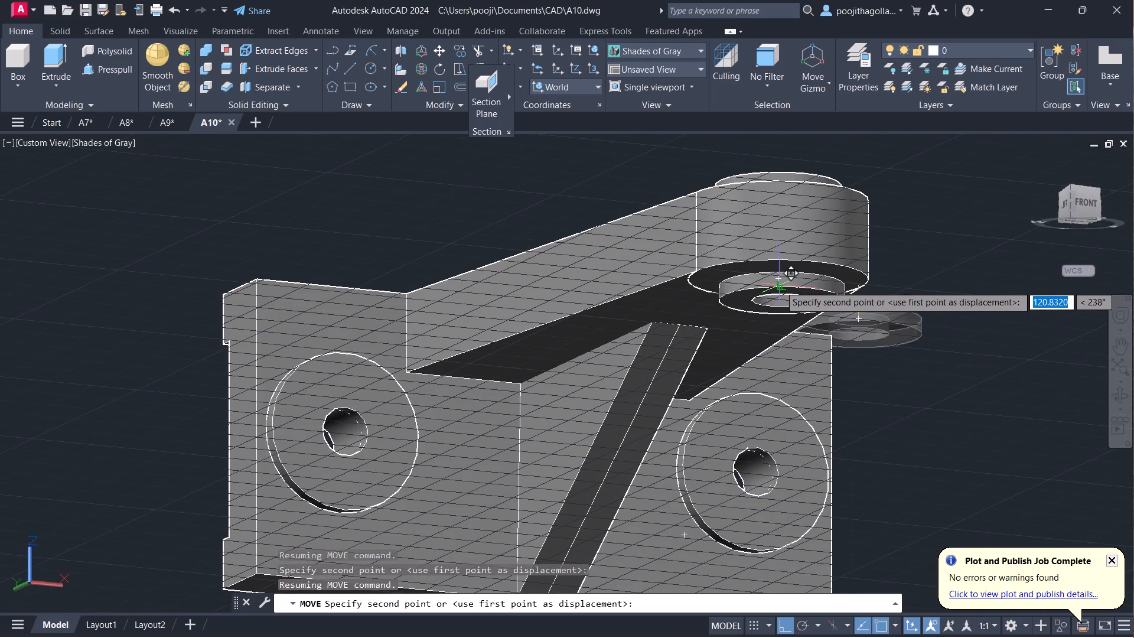
left_click(777, 282)
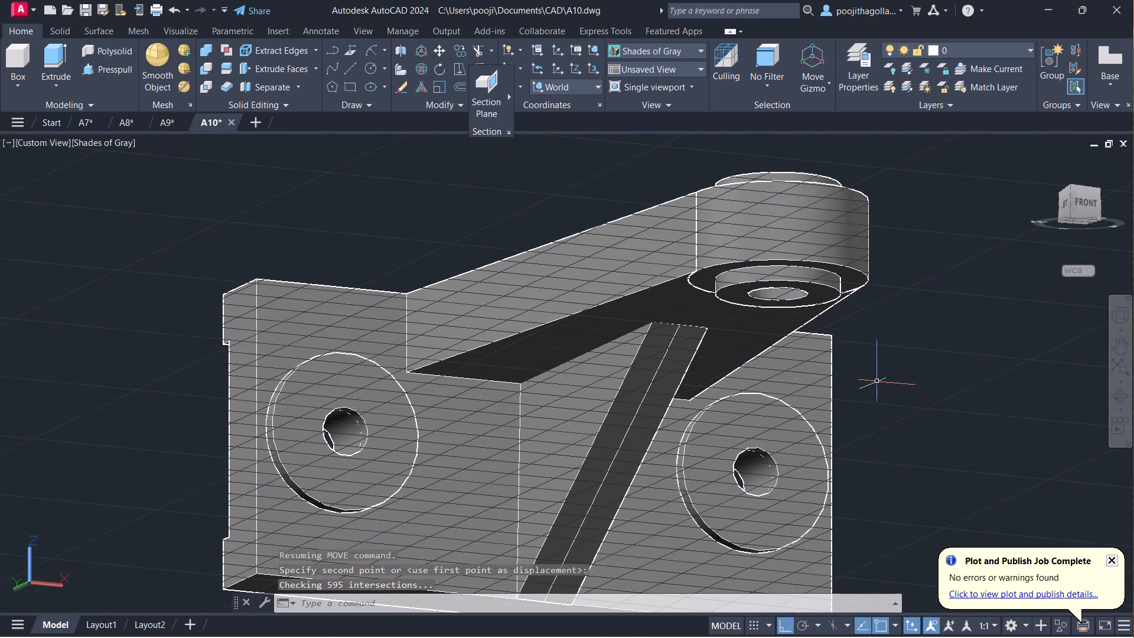
key("Escape")
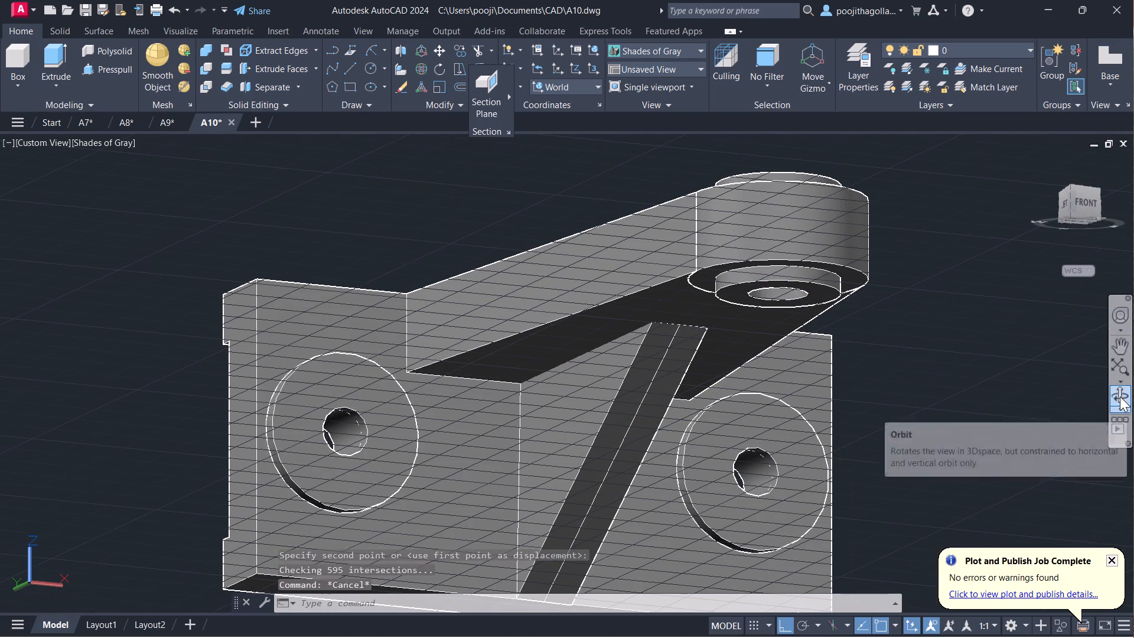
Inspect the bracket from the front, examining the boss with its upper and lower collars, the rib and the pads.
left_click(1120, 396)
left_click_drag(1012, 346, 921, 415)
scroll(868, 393, "down", 2)
middle_click_drag(797, 392, 797, 392)
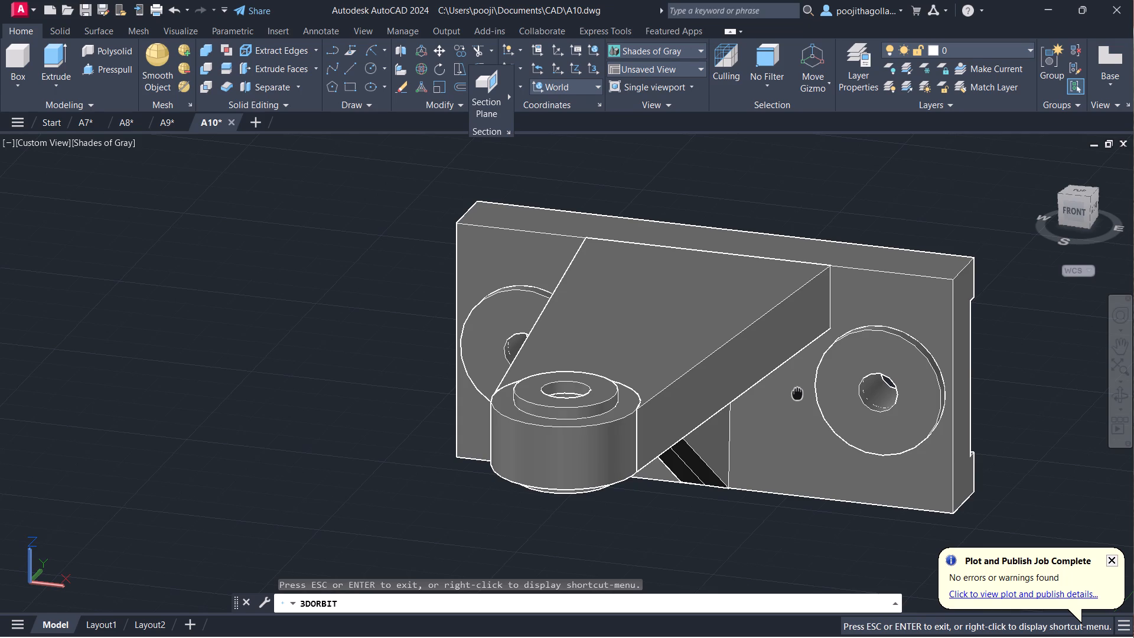
middle_click_drag(797, 392, 762, 404)
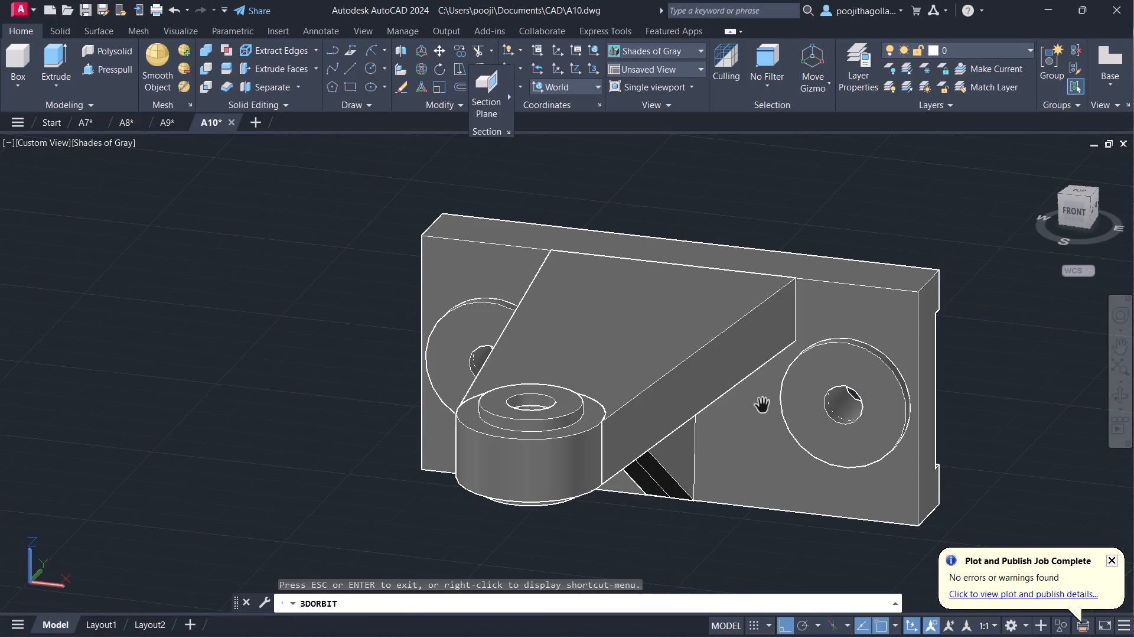
left_click_drag(823, 449, 820, 421)
scroll(820, 421, "down", 2)
middle_click(676, 405)
middle_click_drag(740, 411, 592, 412)
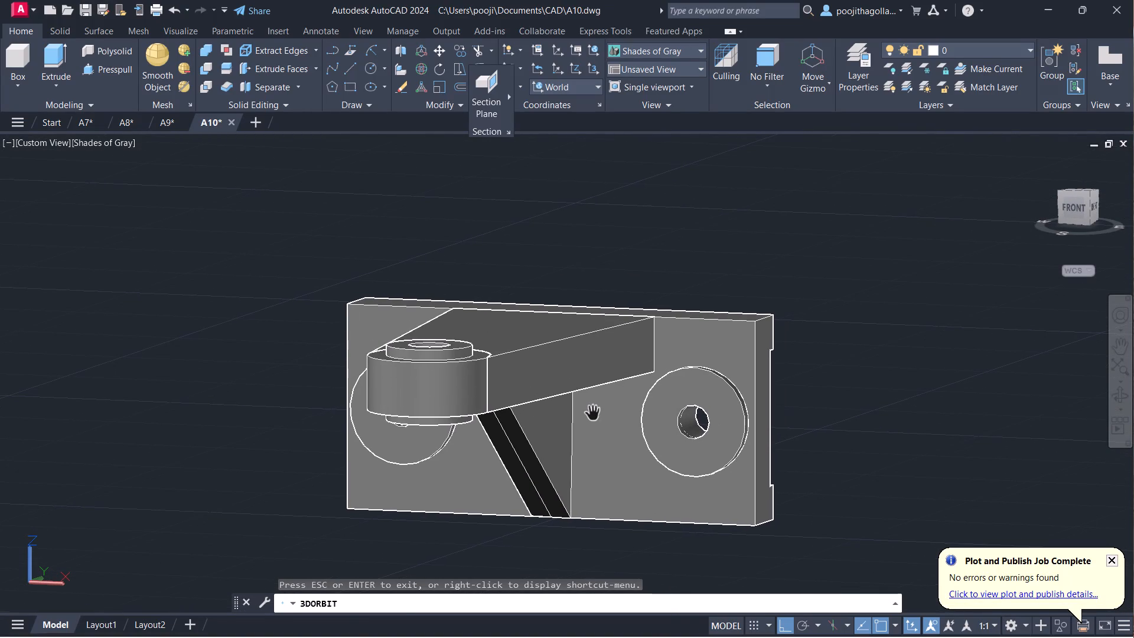
middle_click_drag(883, 466, 938, 454, "shift")
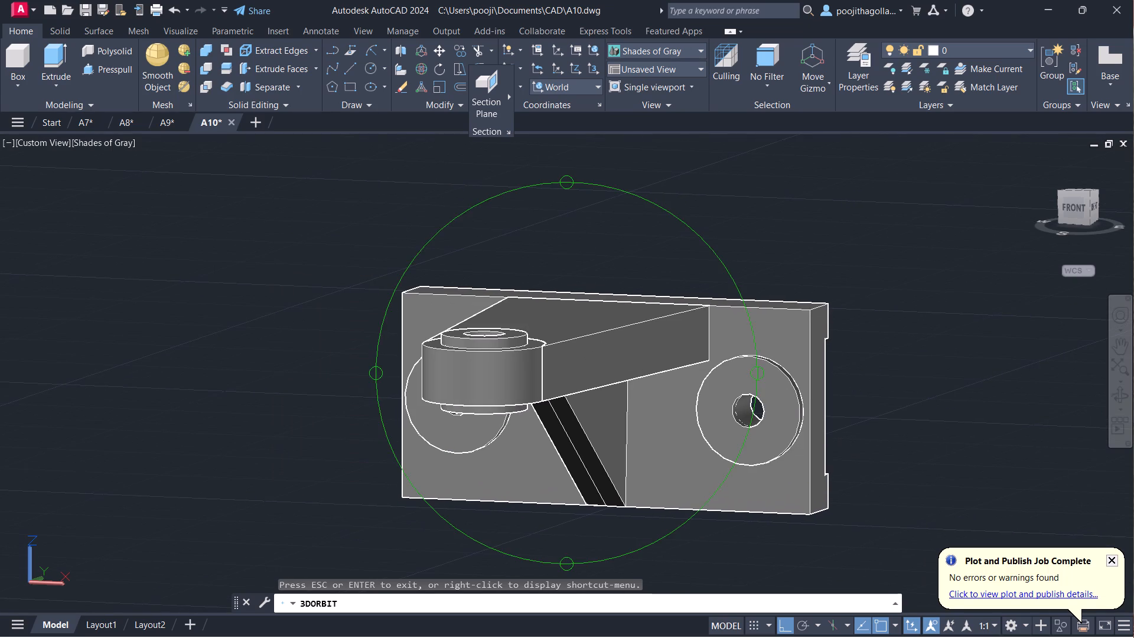
Union all of the bracket's solids, including block, arm, boss, collars, rib and pads, into one body.
middle_click(938, 454)
left_click_drag(938, 454, 871, 403)
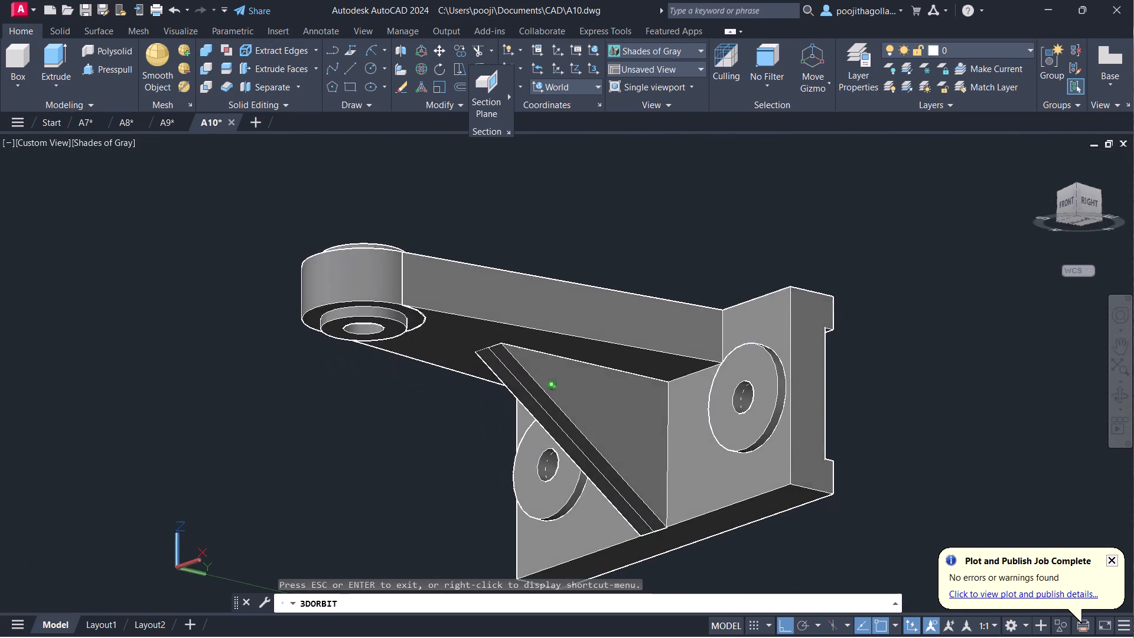
left_click_drag(871, 403, 900, 401)
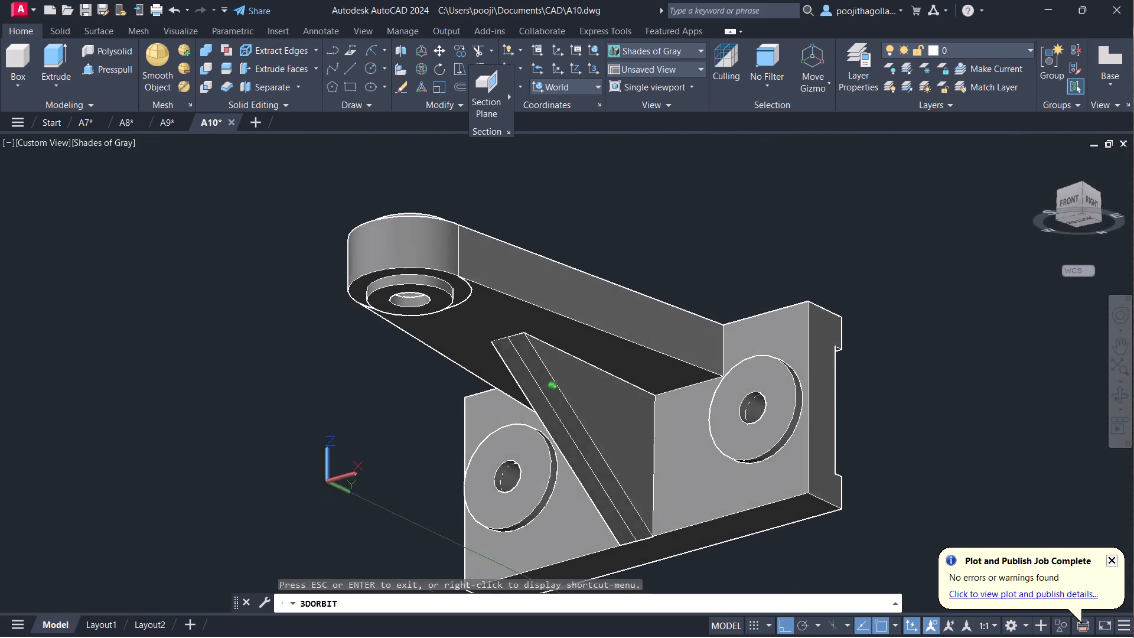
left_click_drag(900, 401, 913, 459)
key("Escape")
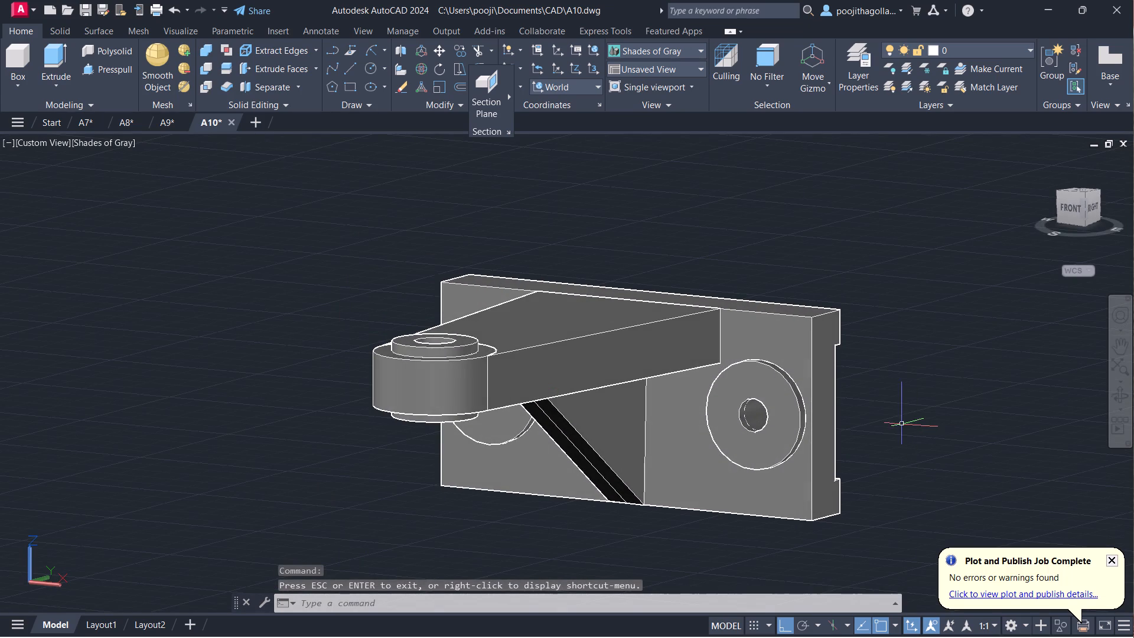
middle_click_drag(895, 403, 879, 354)
scroll(879, 356, "down", 1)
type("uni")
key("Return")
left_click(894, 239)
left_click(481, 489)
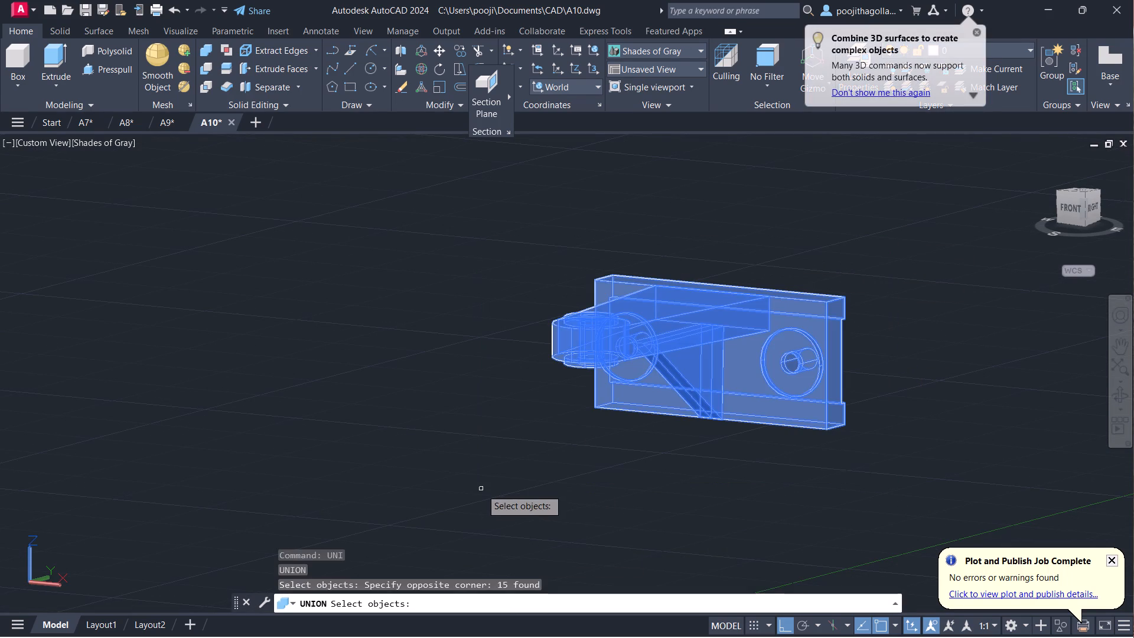
key("Return")
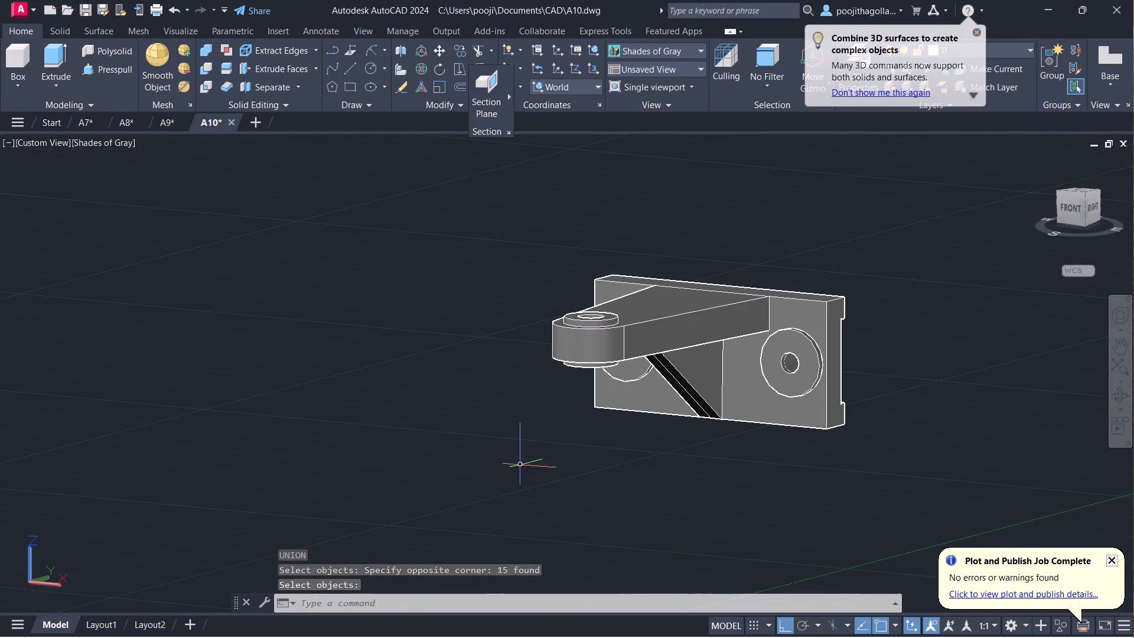
Fillet the vertical edge where the tapered arm's right side face meets the block with radius 2.
scroll(683, 430, "up", 1)
middle_click_drag(705, 398, 621, 454)
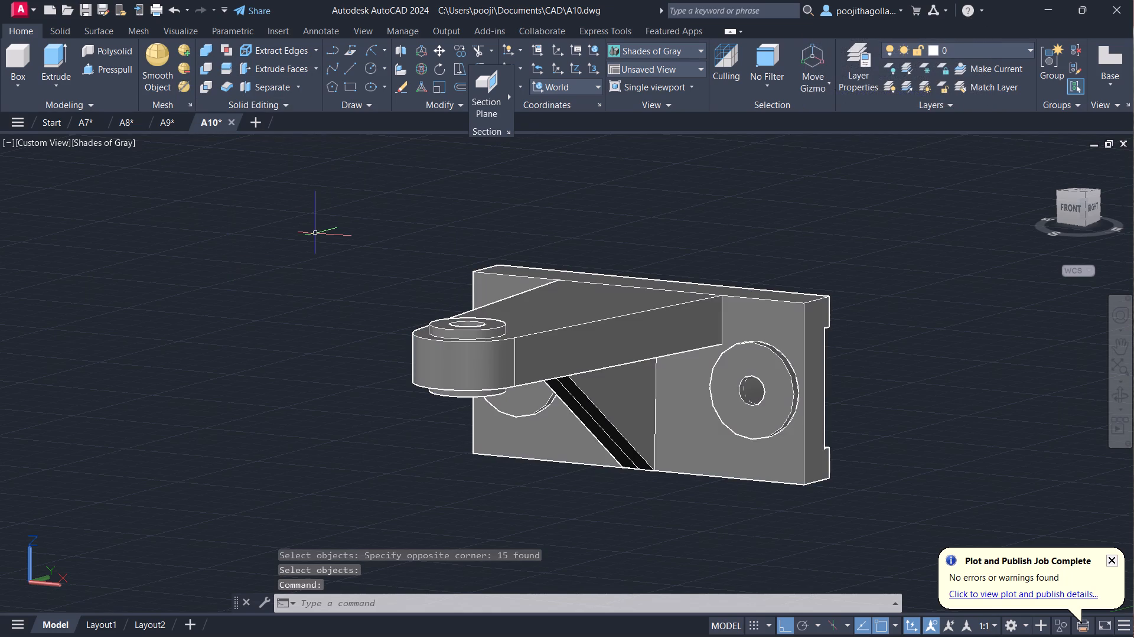
key("f")
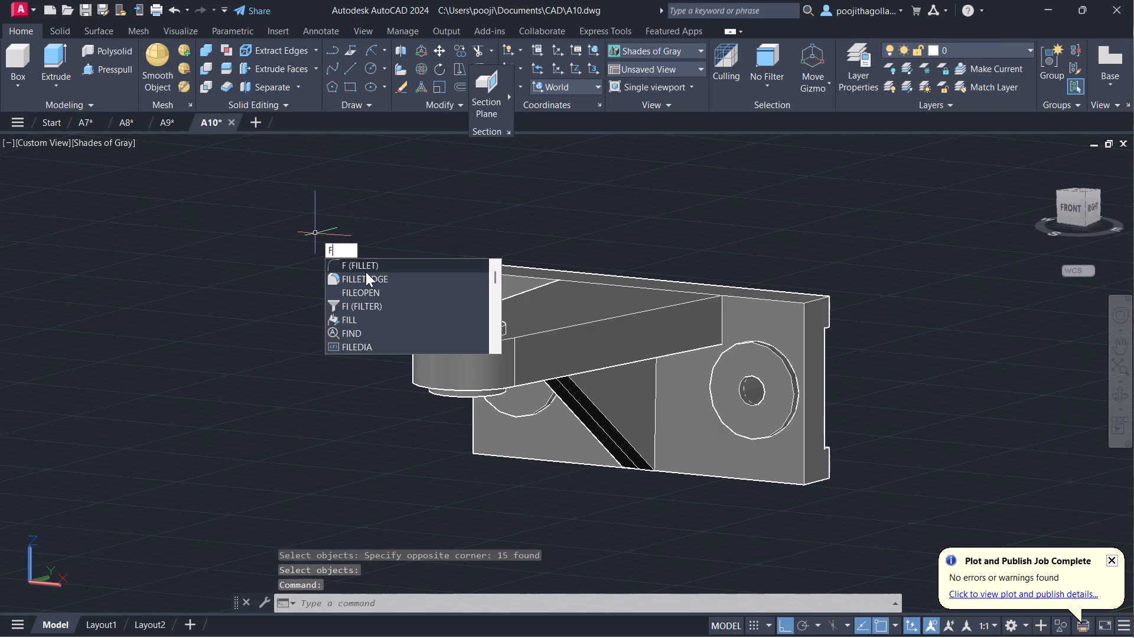
left_click(371, 280)
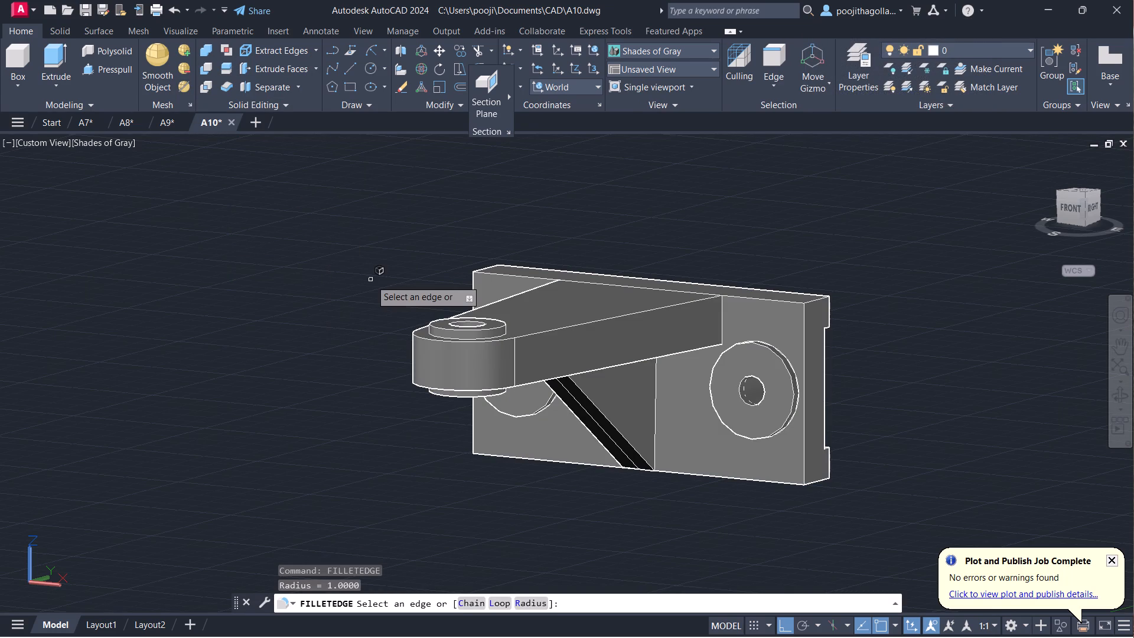
left_click(723, 324)
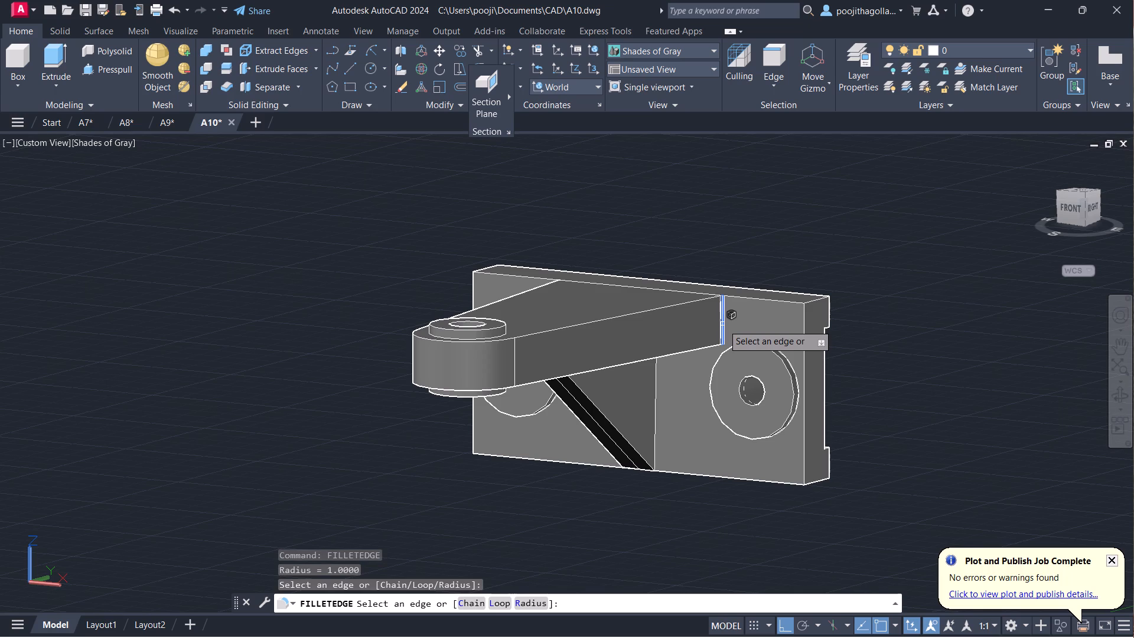
key("r")
key("Return")
key("2")
key("Return")
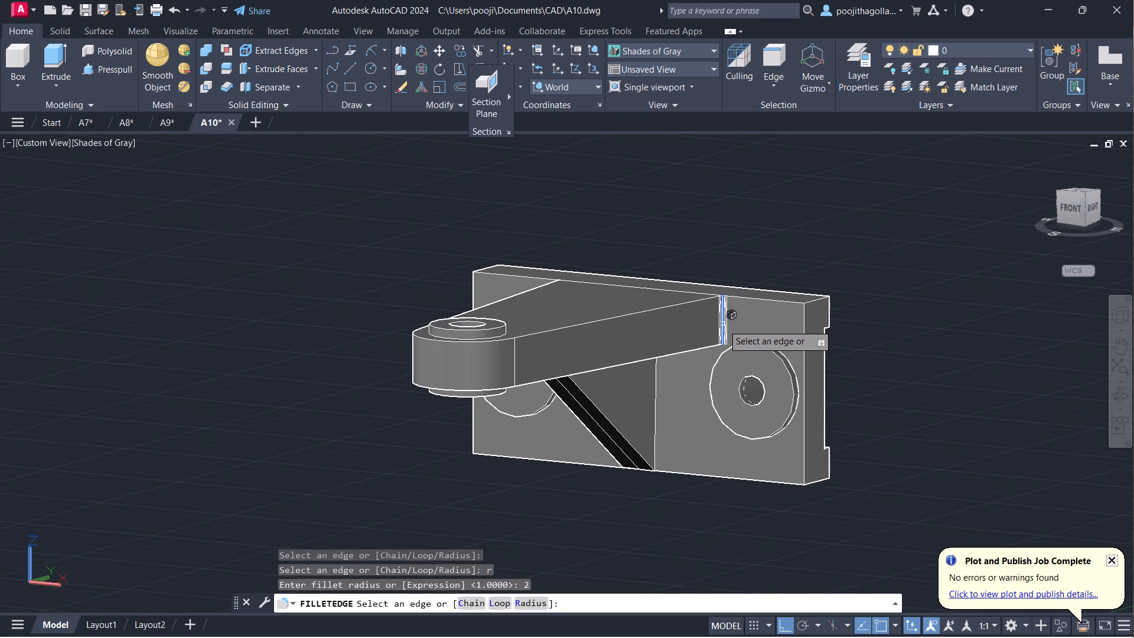
key("Return")
key("Return")
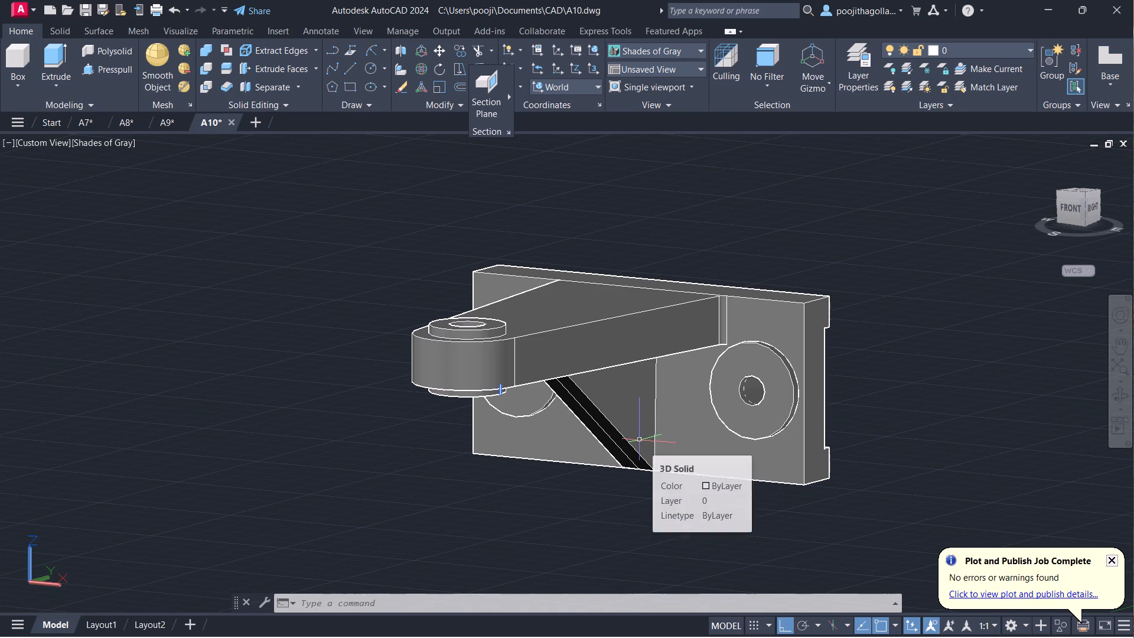
Fillet the vertical edge where the rib's right side face meets the block with radius 2.
scroll(634, 440, "up", 1)
middle_click_drag(624, 431, 619, 420)
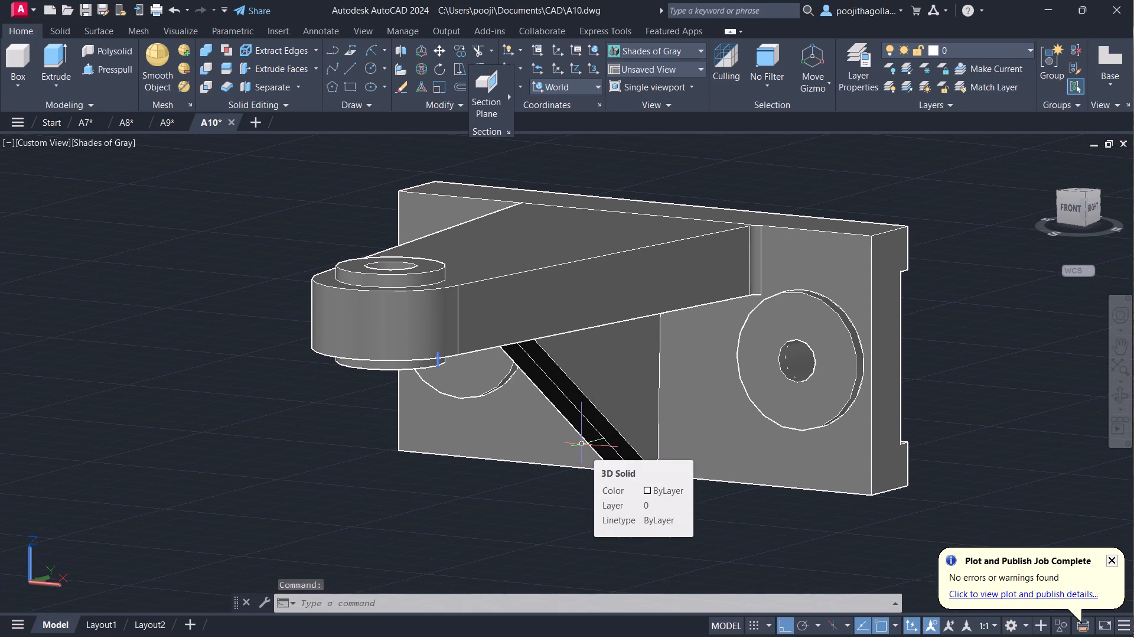
middle_click_drag(549, 503, 611, 441, "shift")
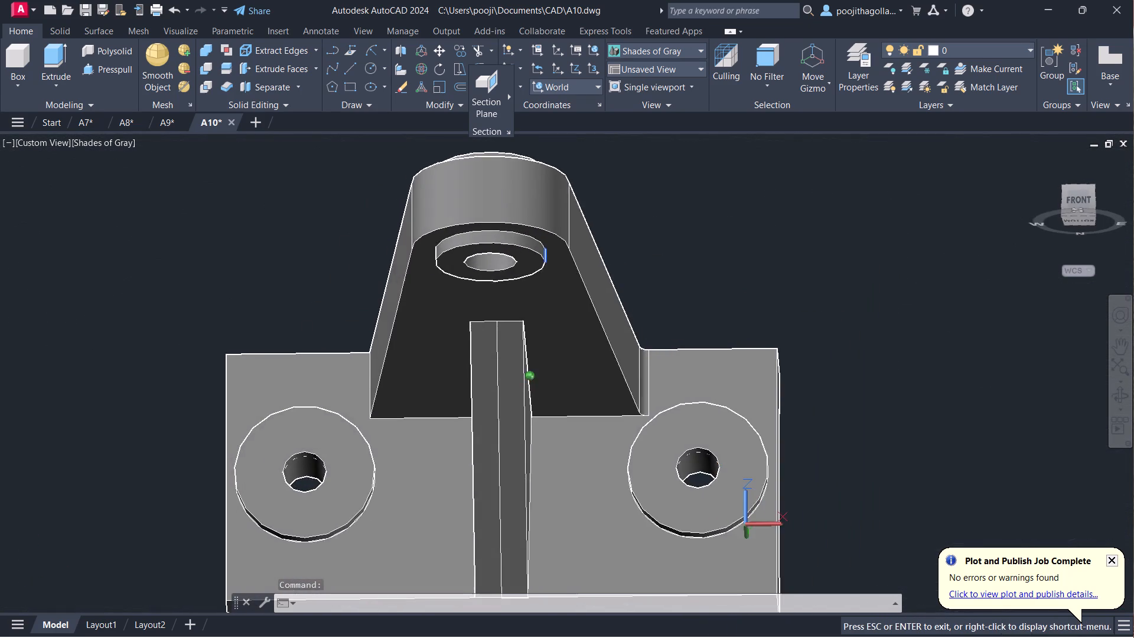
middle_click_drag(611, 441, 537, 444, "shift")
middle_click_drag(610, 483, 532, 445)
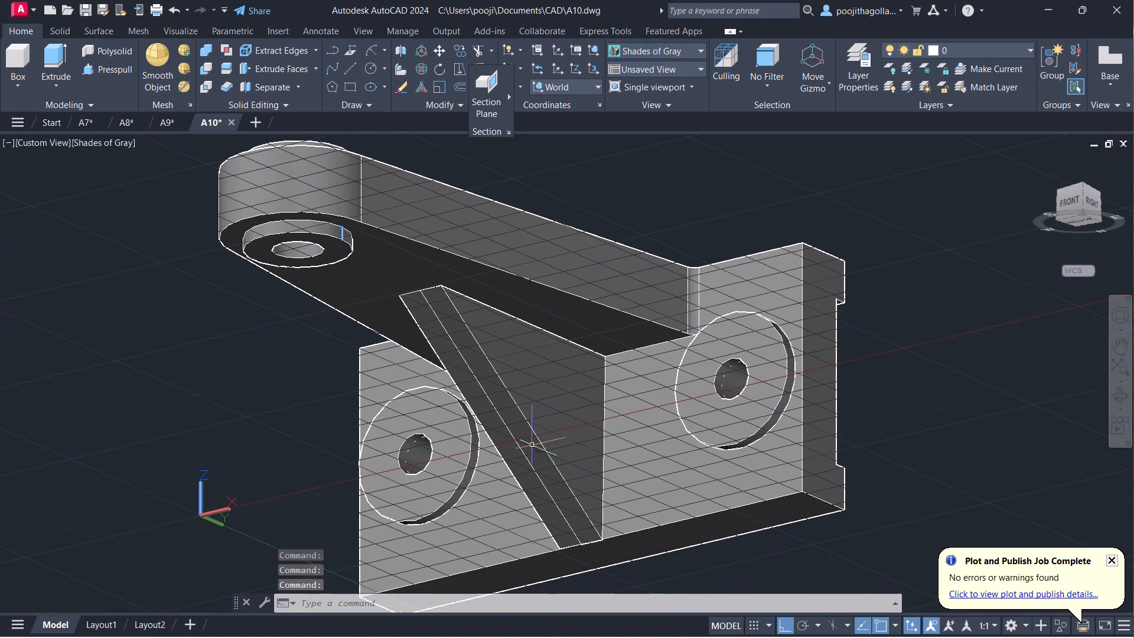
key("f")
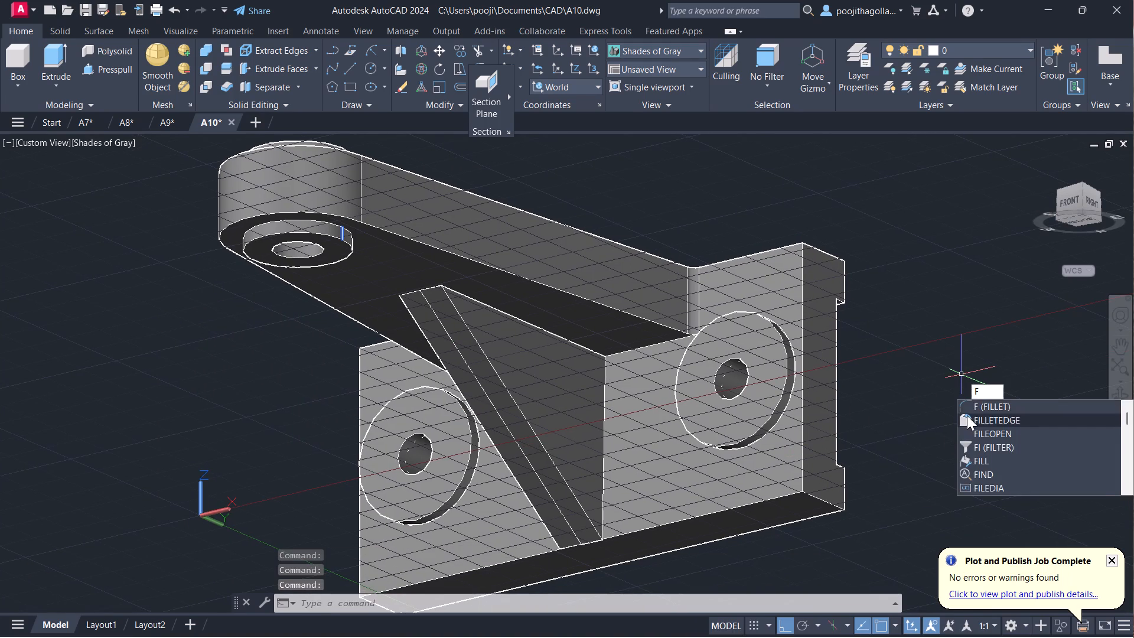
left_click(967, 415)
left_click(602, 433)
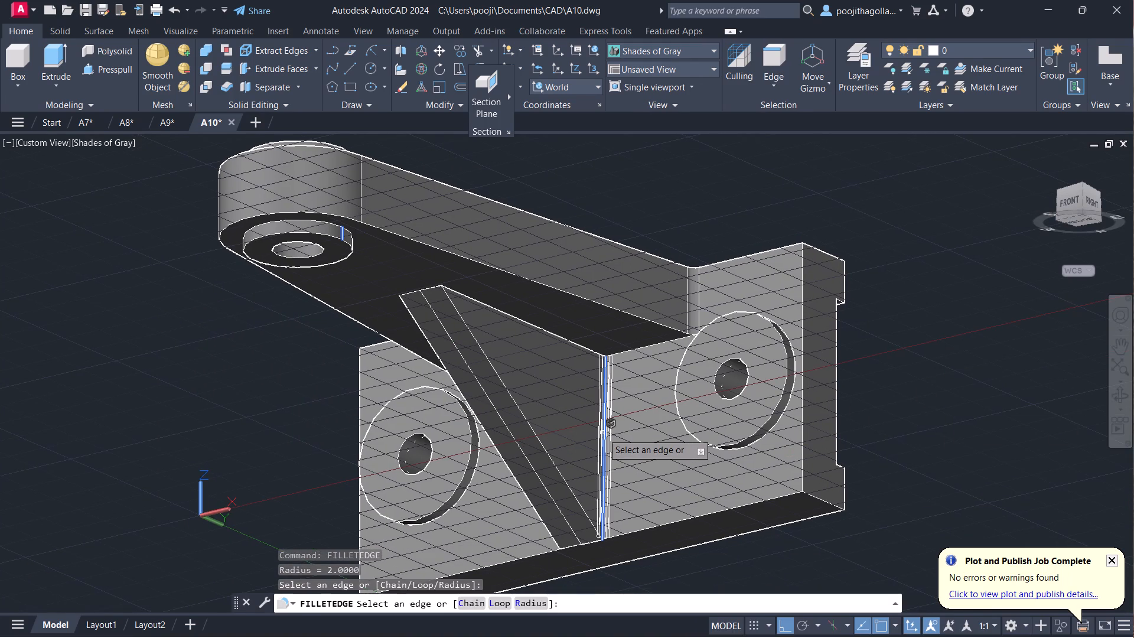
key("Return")
key("Return")
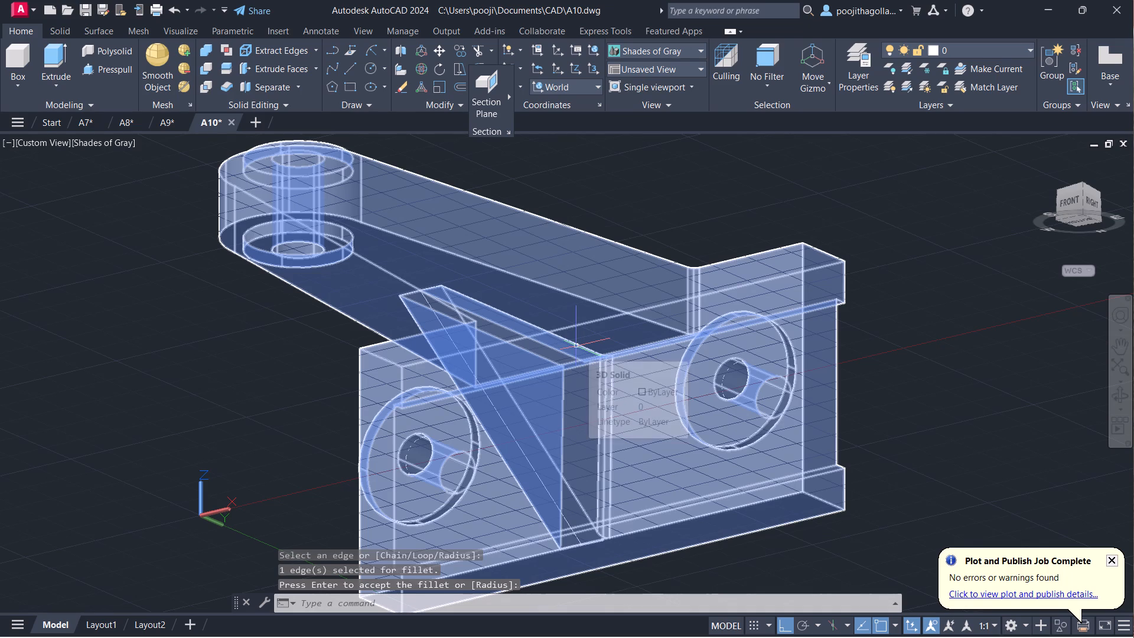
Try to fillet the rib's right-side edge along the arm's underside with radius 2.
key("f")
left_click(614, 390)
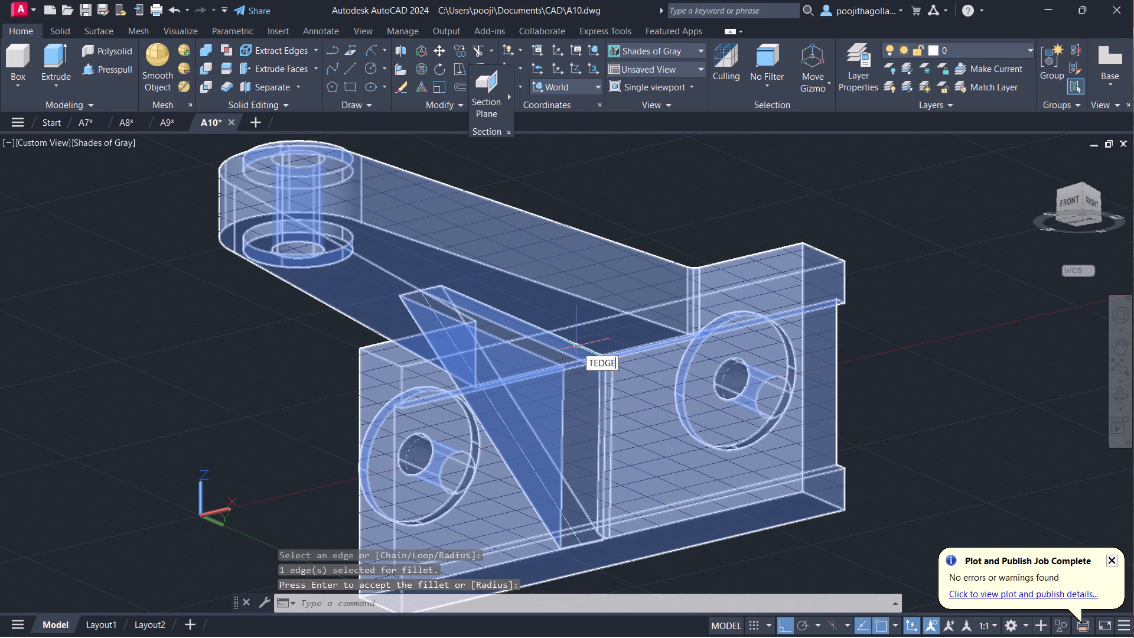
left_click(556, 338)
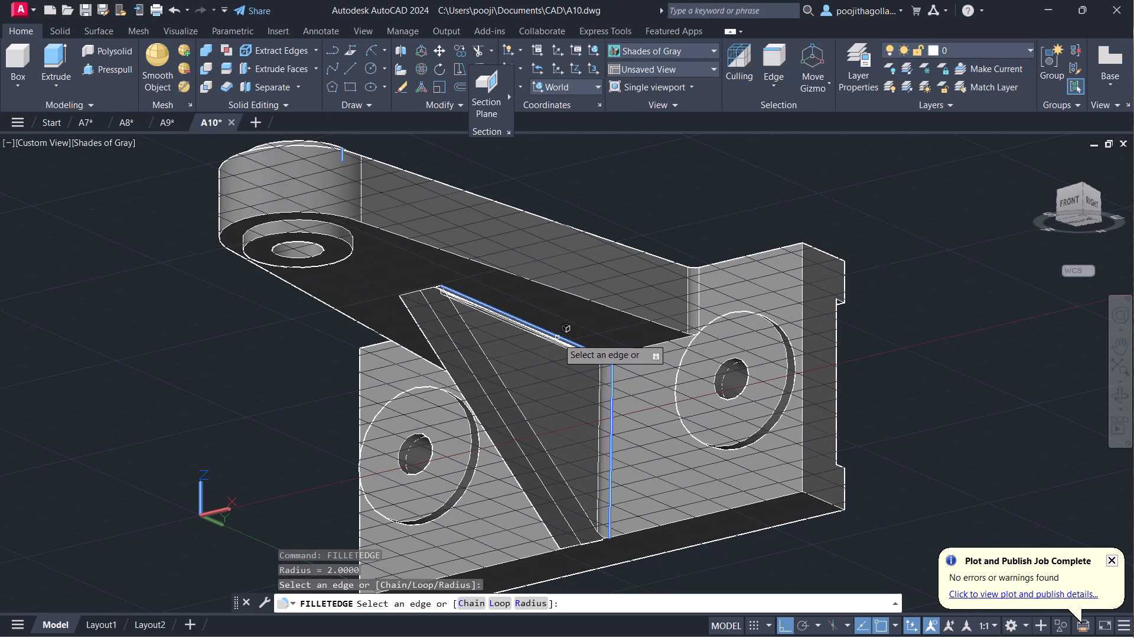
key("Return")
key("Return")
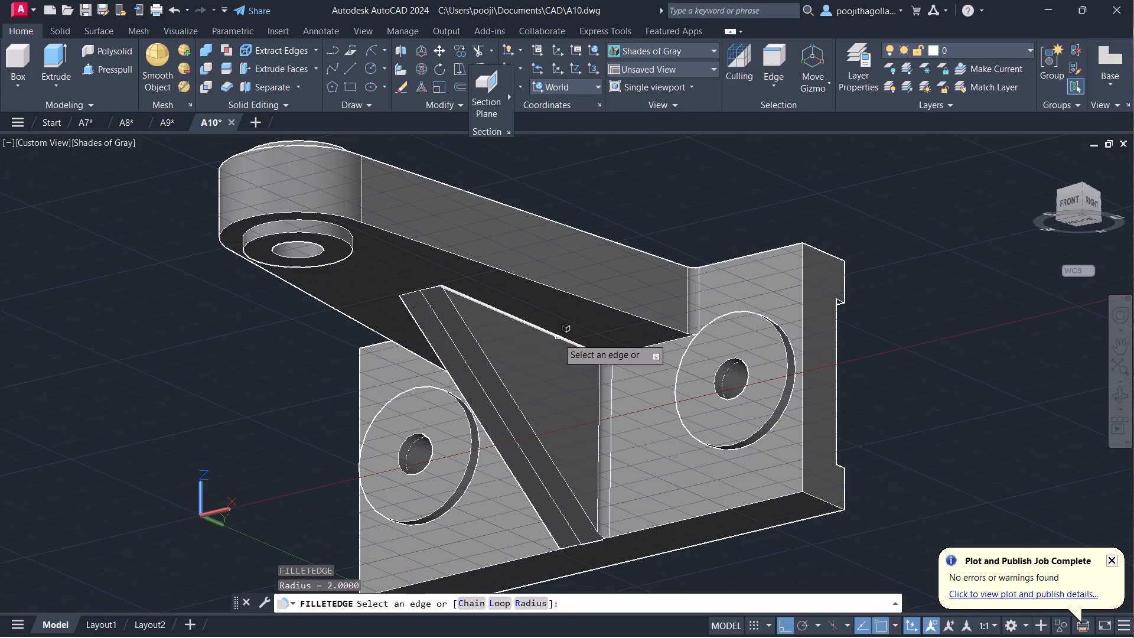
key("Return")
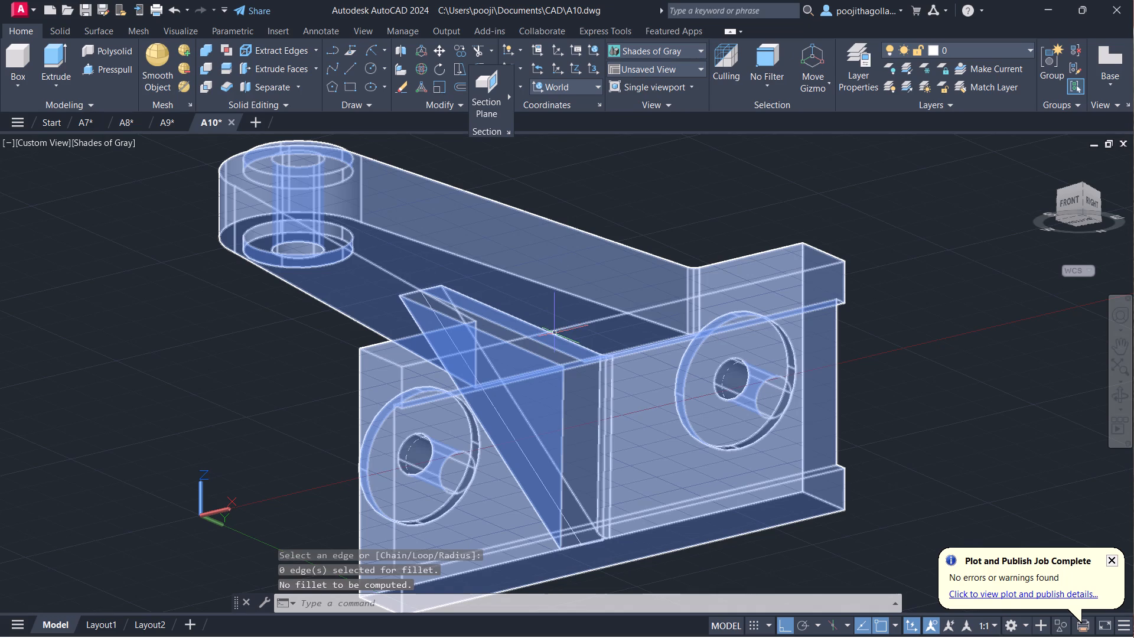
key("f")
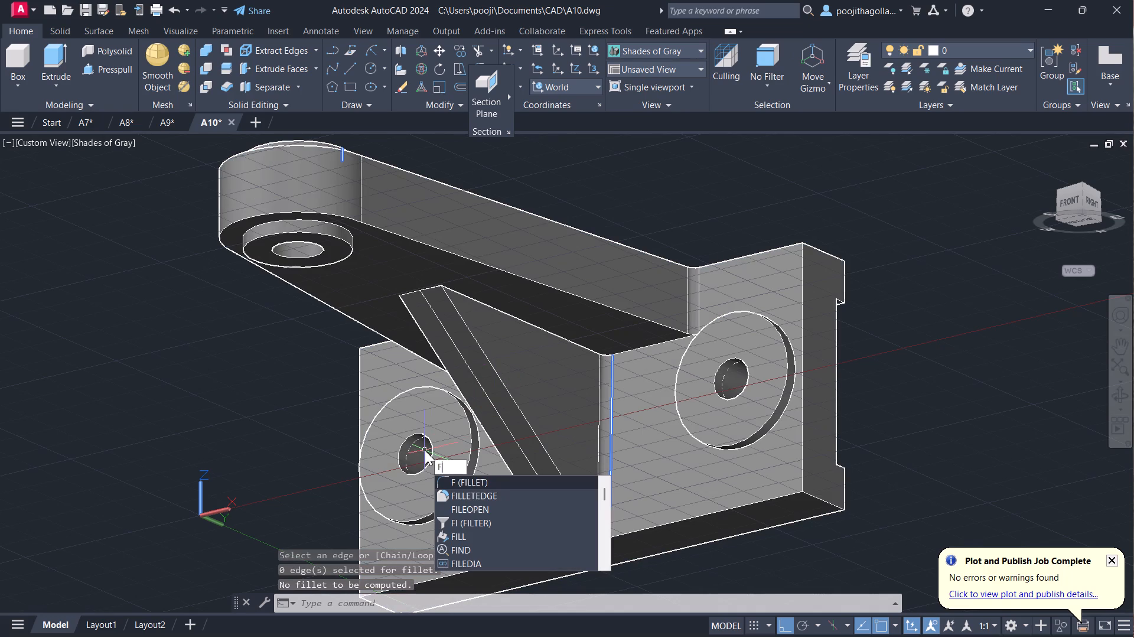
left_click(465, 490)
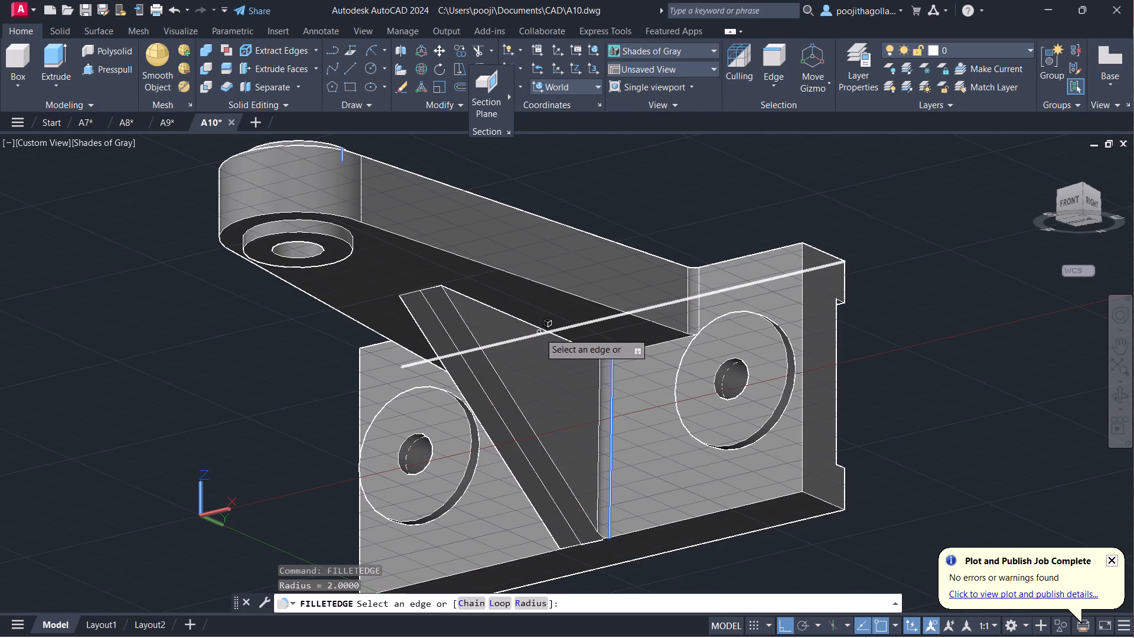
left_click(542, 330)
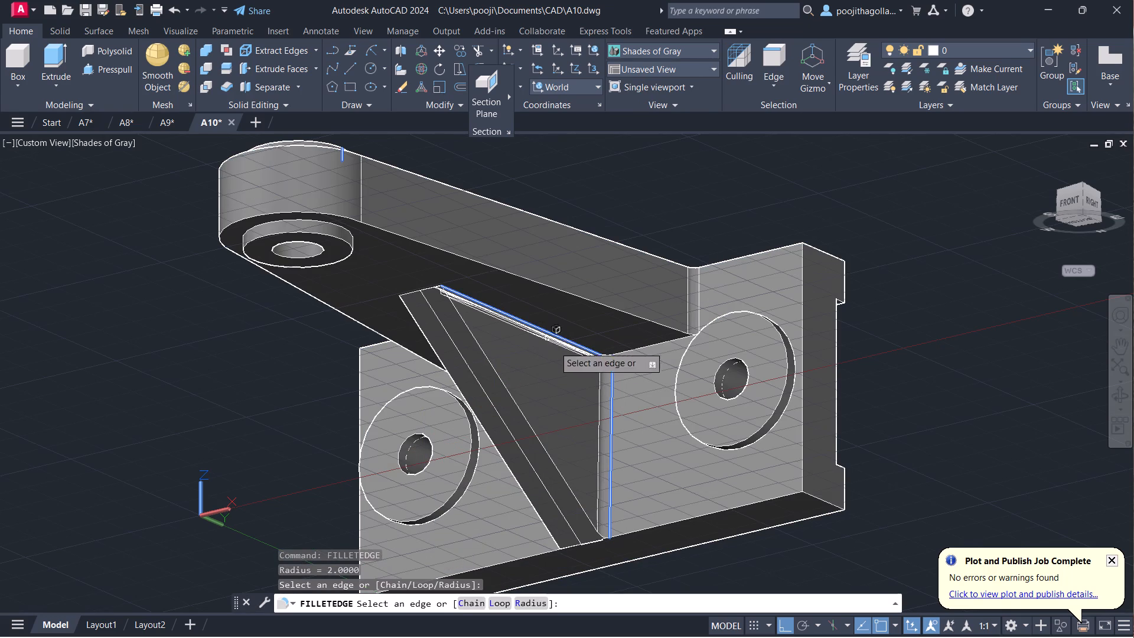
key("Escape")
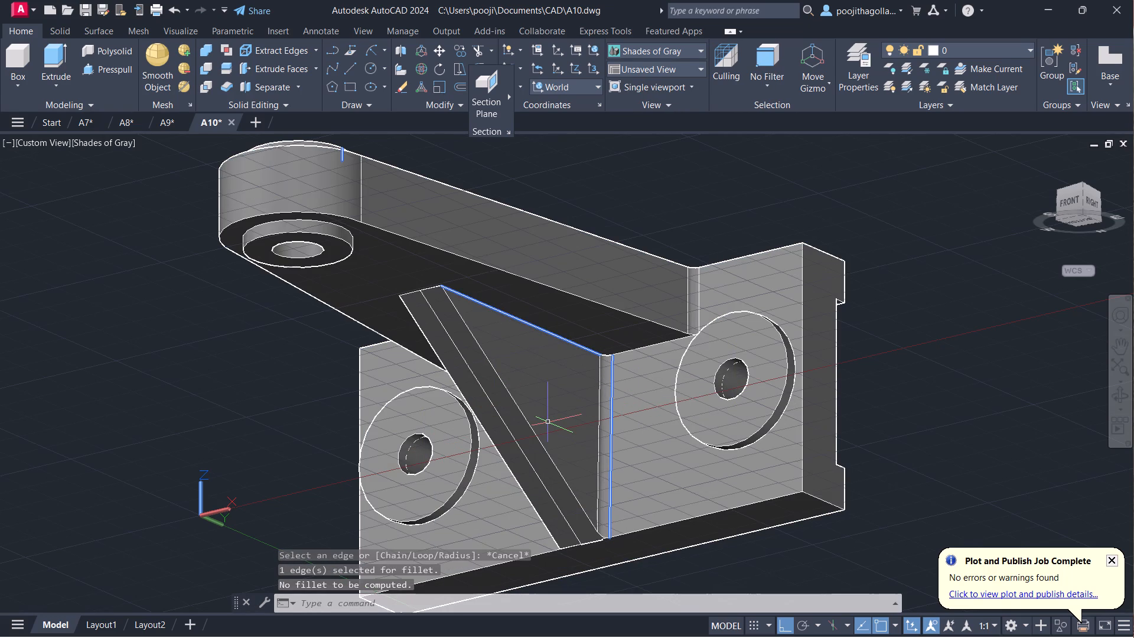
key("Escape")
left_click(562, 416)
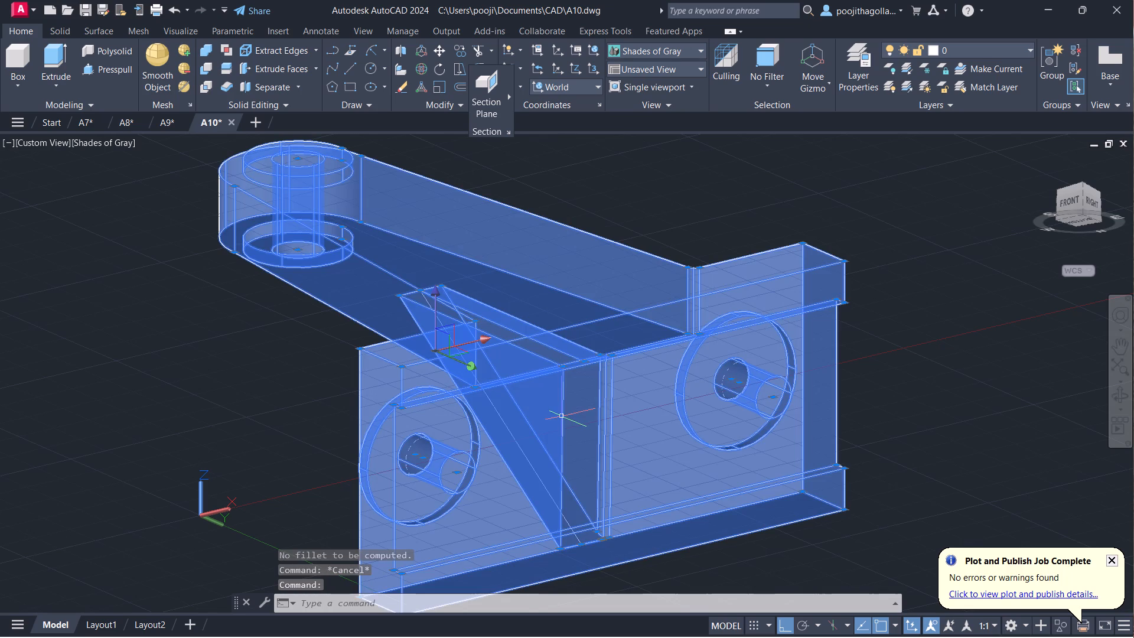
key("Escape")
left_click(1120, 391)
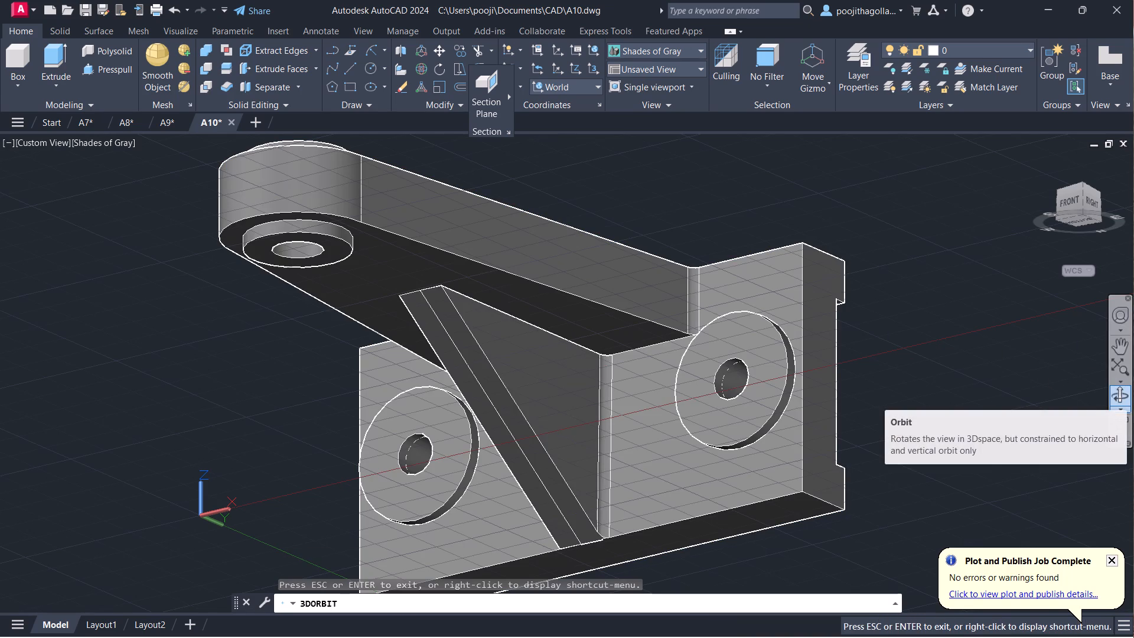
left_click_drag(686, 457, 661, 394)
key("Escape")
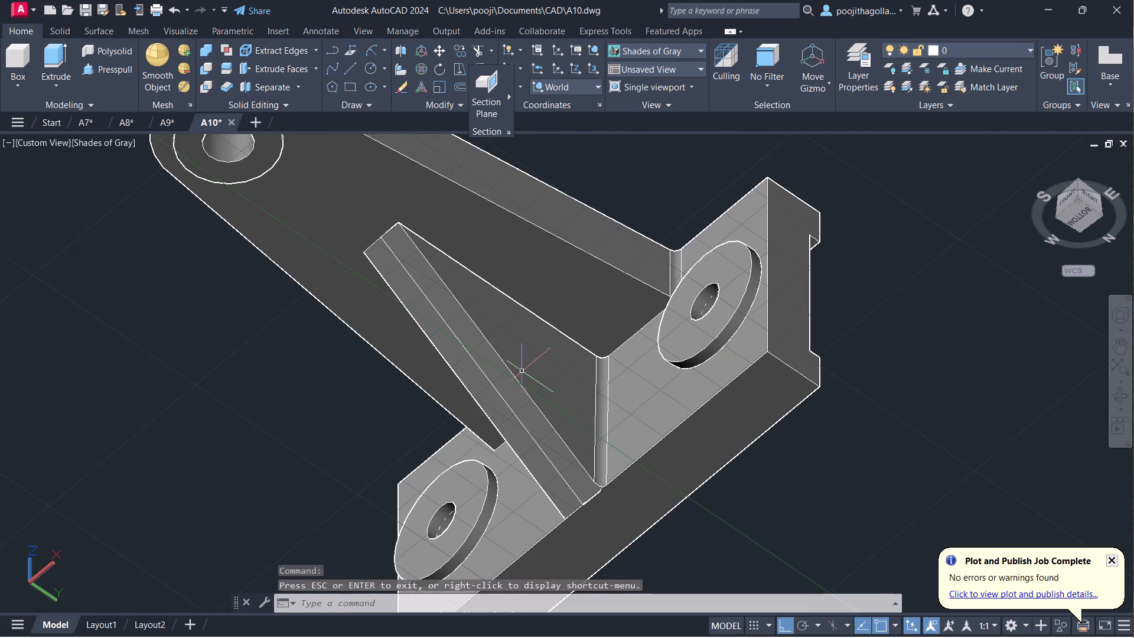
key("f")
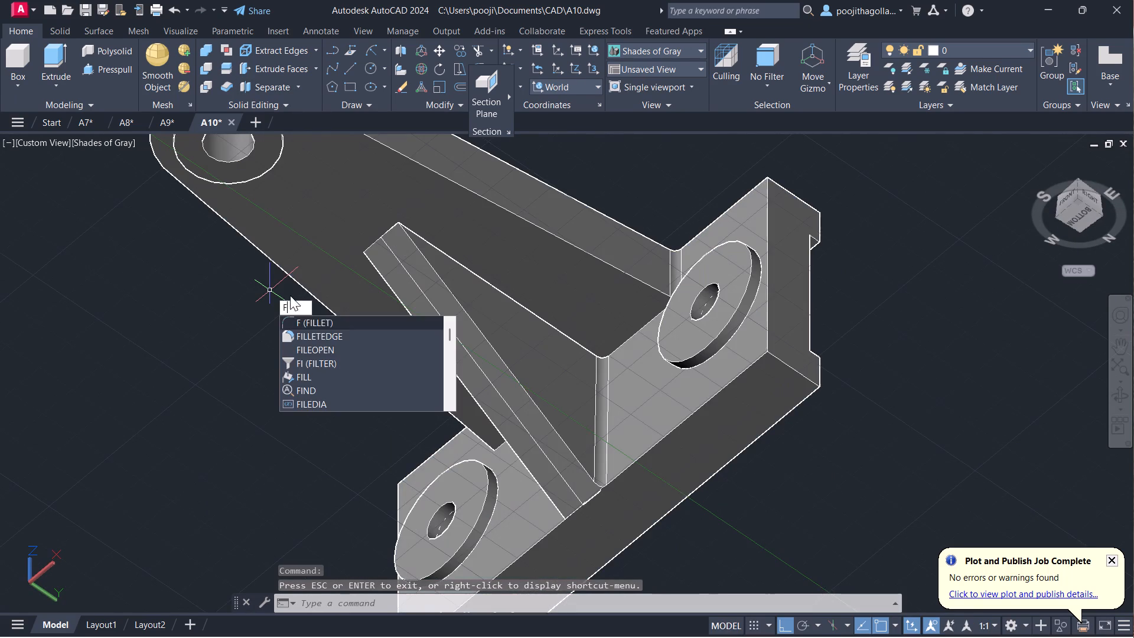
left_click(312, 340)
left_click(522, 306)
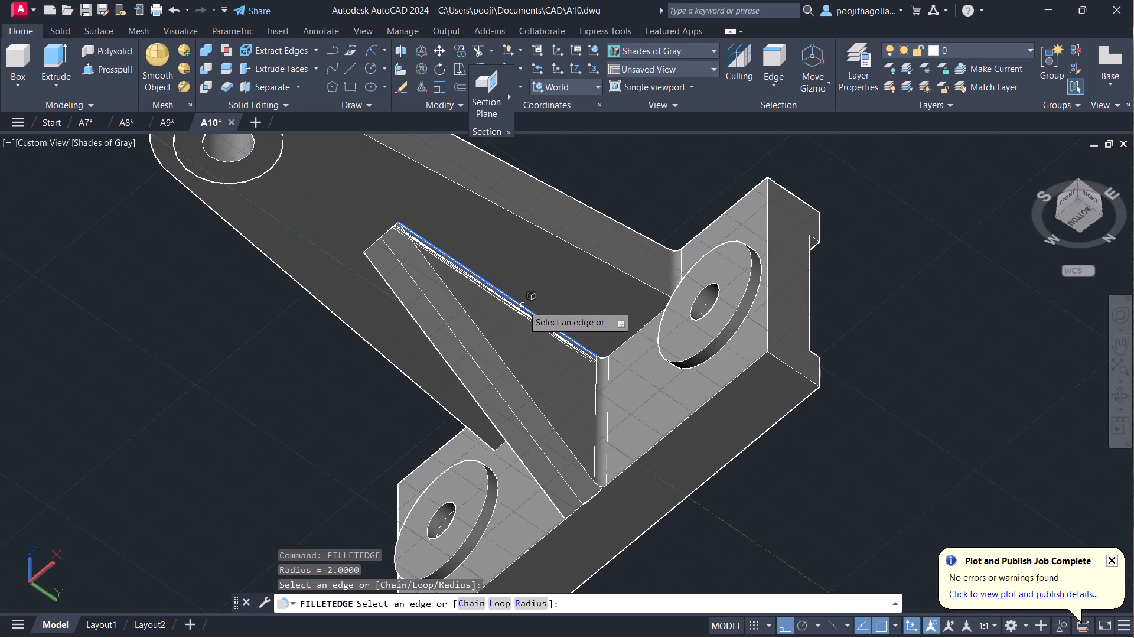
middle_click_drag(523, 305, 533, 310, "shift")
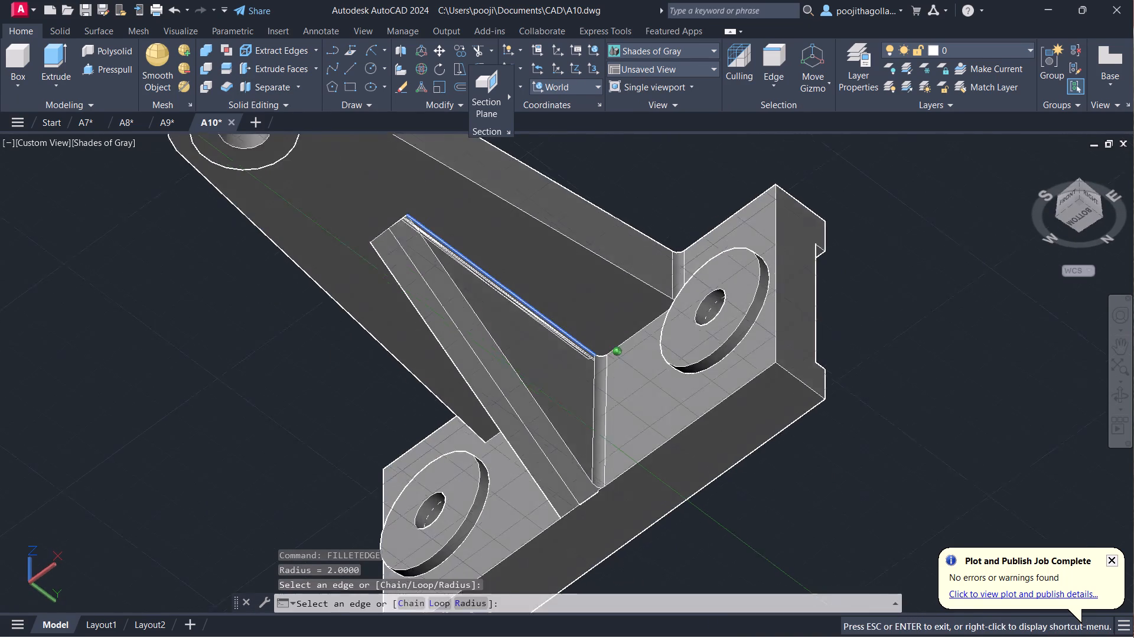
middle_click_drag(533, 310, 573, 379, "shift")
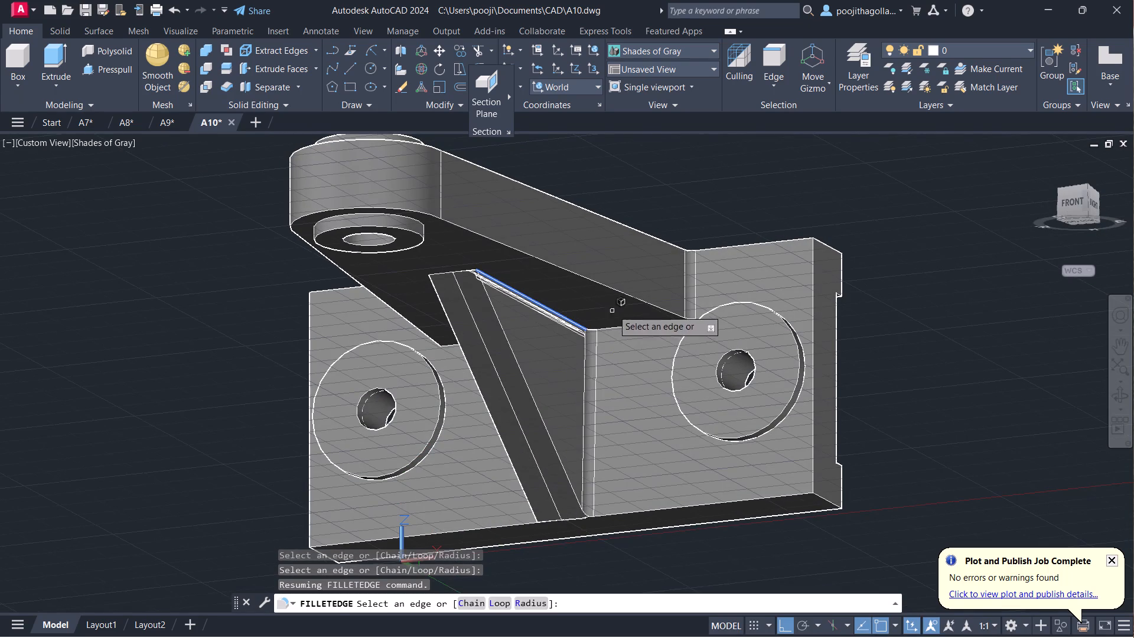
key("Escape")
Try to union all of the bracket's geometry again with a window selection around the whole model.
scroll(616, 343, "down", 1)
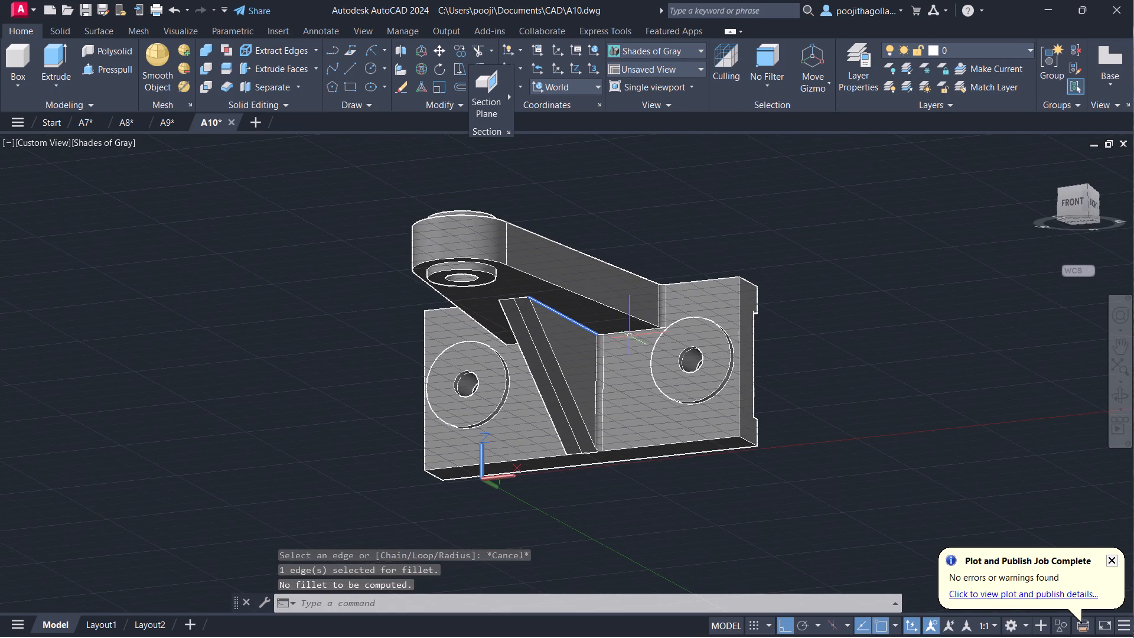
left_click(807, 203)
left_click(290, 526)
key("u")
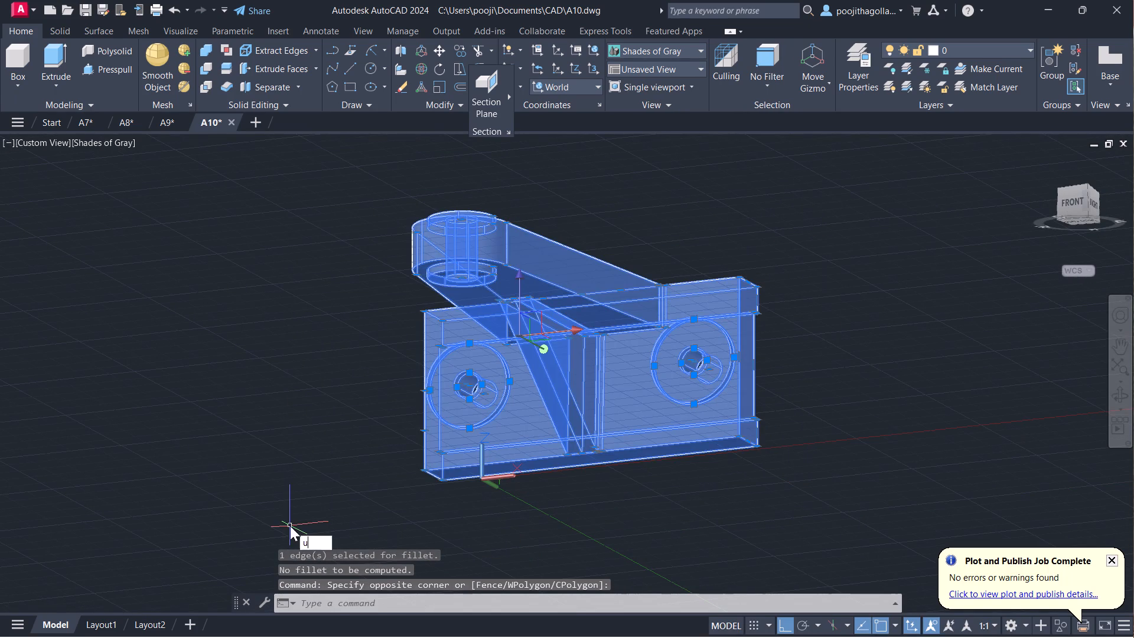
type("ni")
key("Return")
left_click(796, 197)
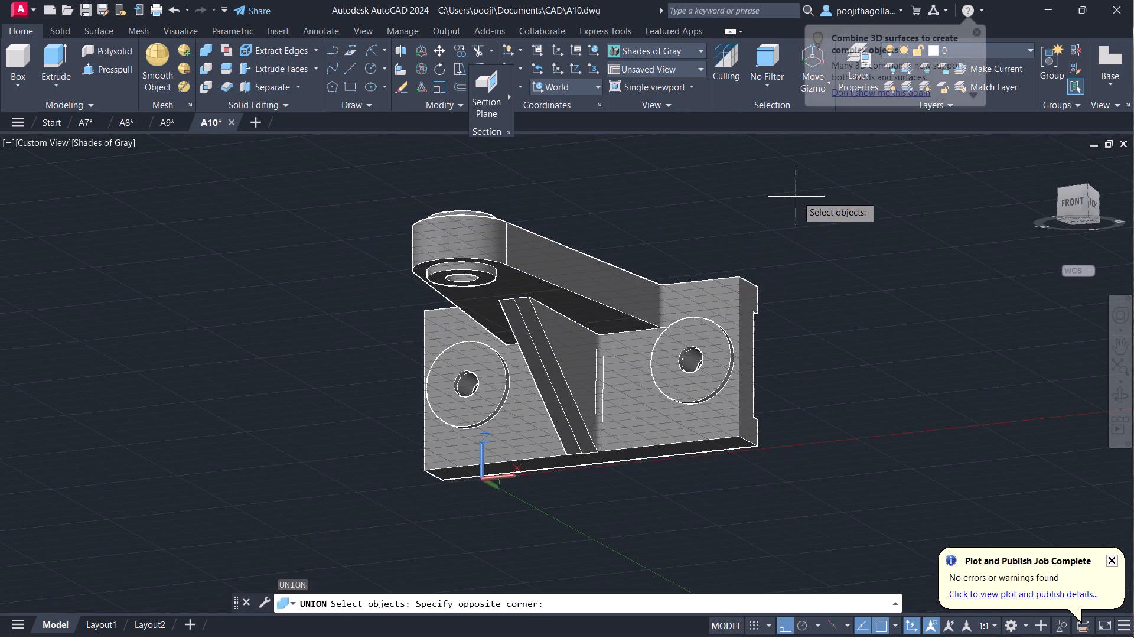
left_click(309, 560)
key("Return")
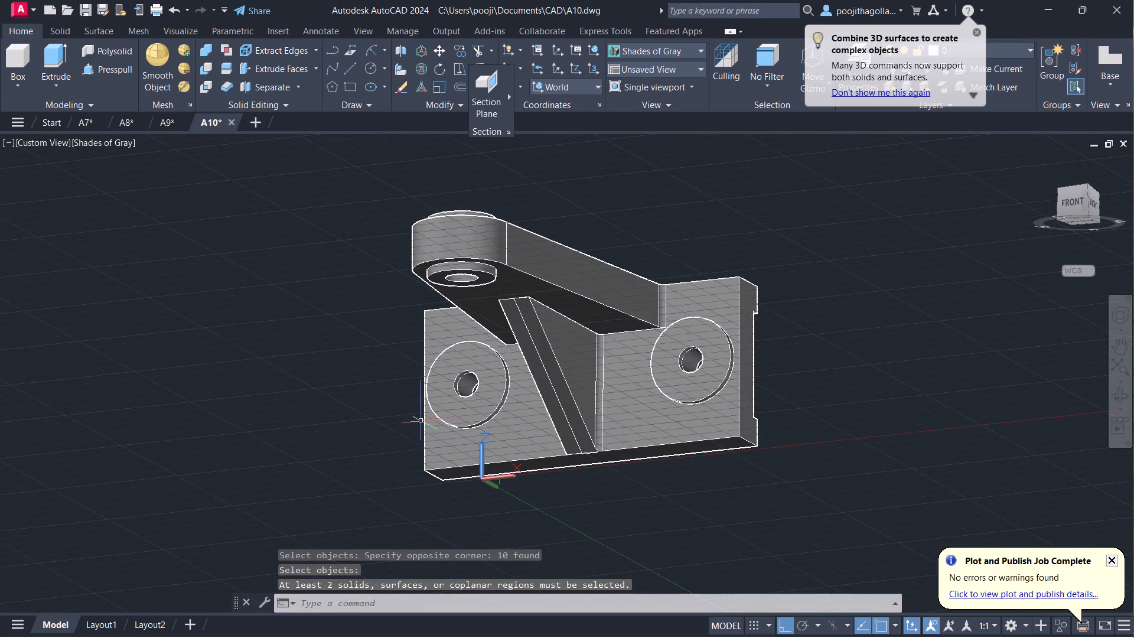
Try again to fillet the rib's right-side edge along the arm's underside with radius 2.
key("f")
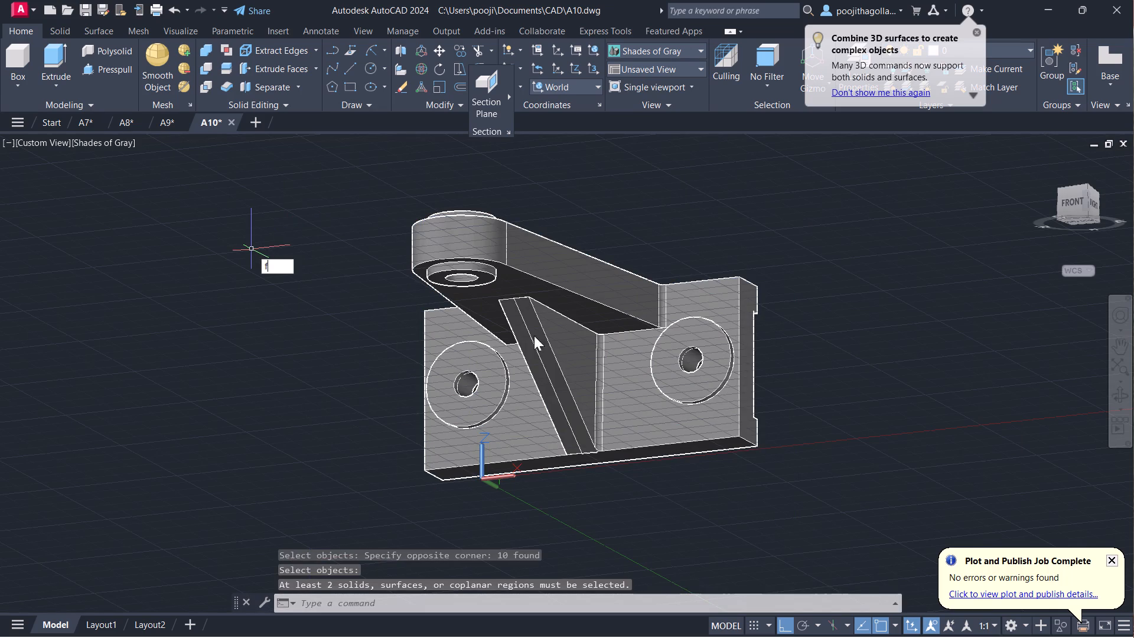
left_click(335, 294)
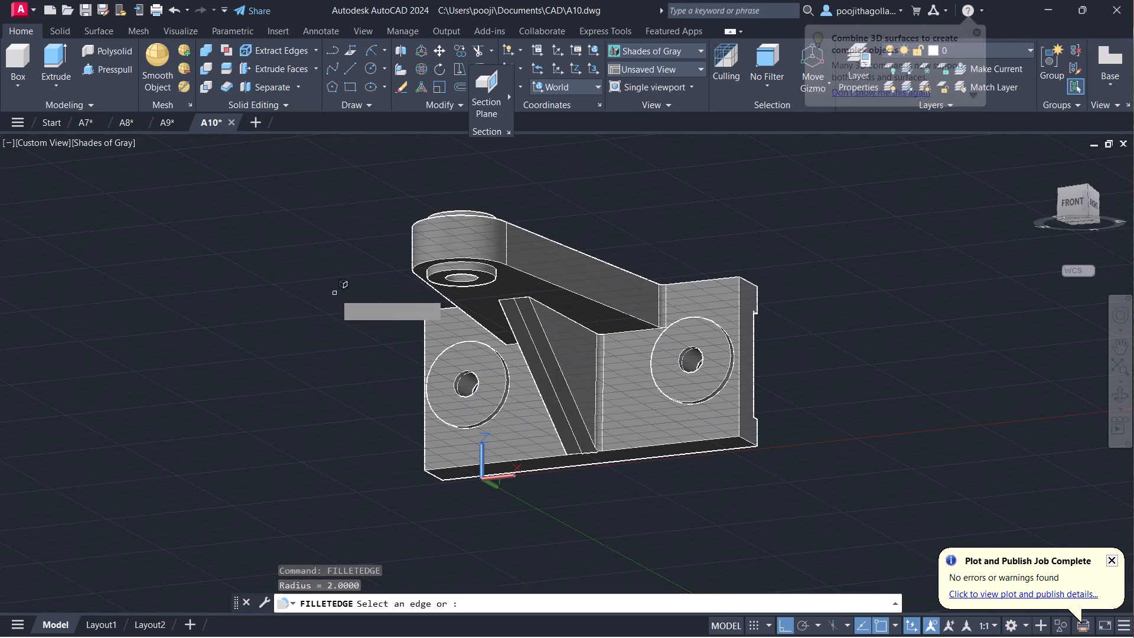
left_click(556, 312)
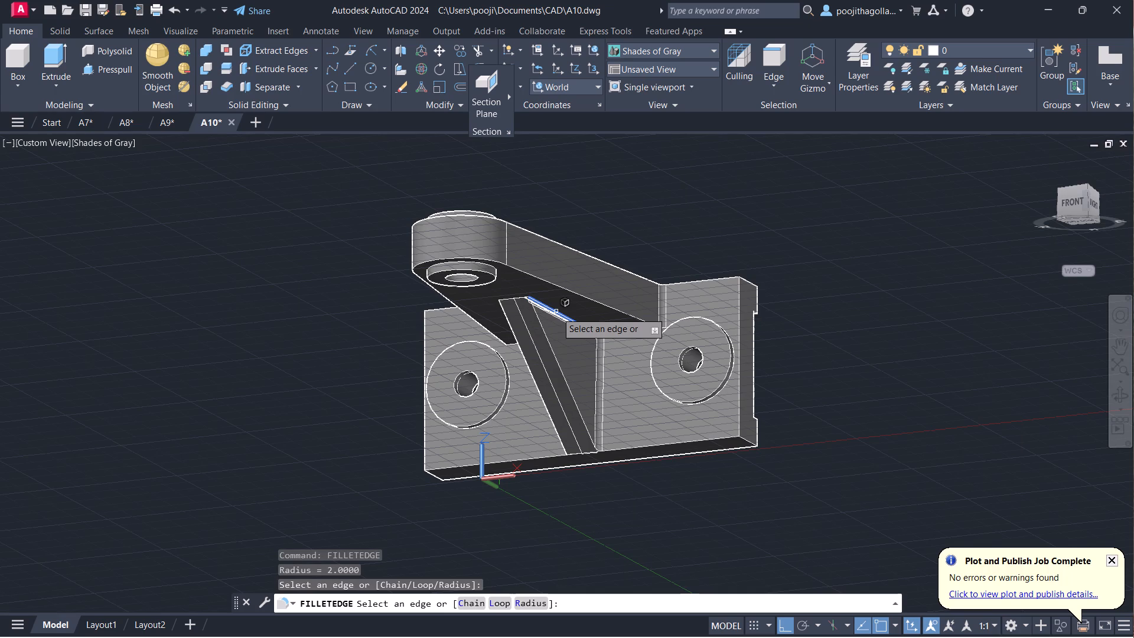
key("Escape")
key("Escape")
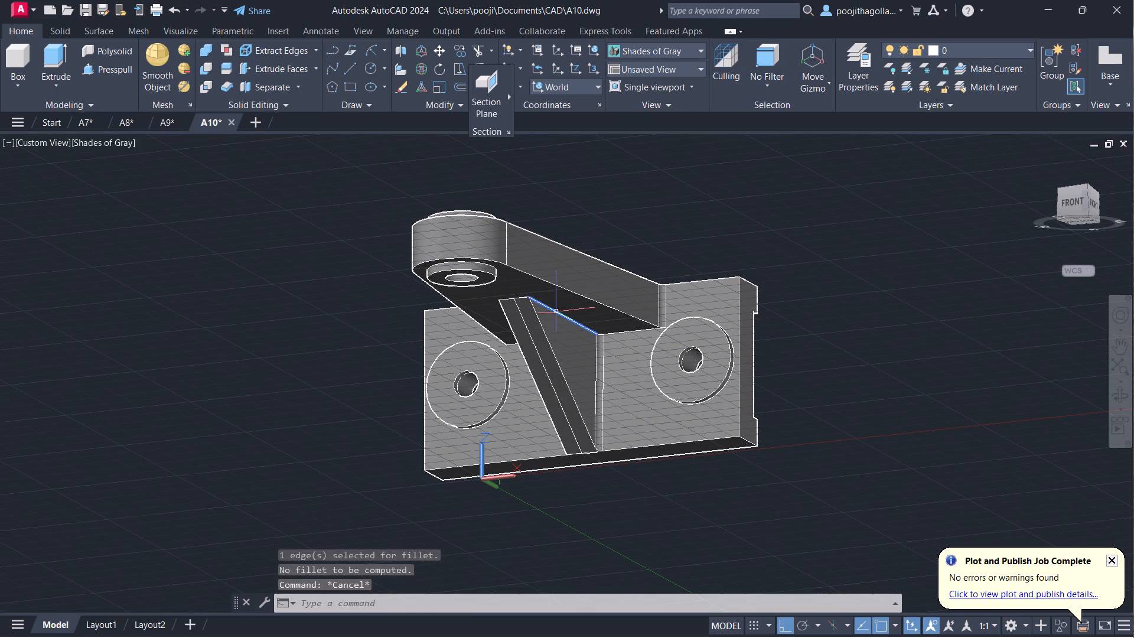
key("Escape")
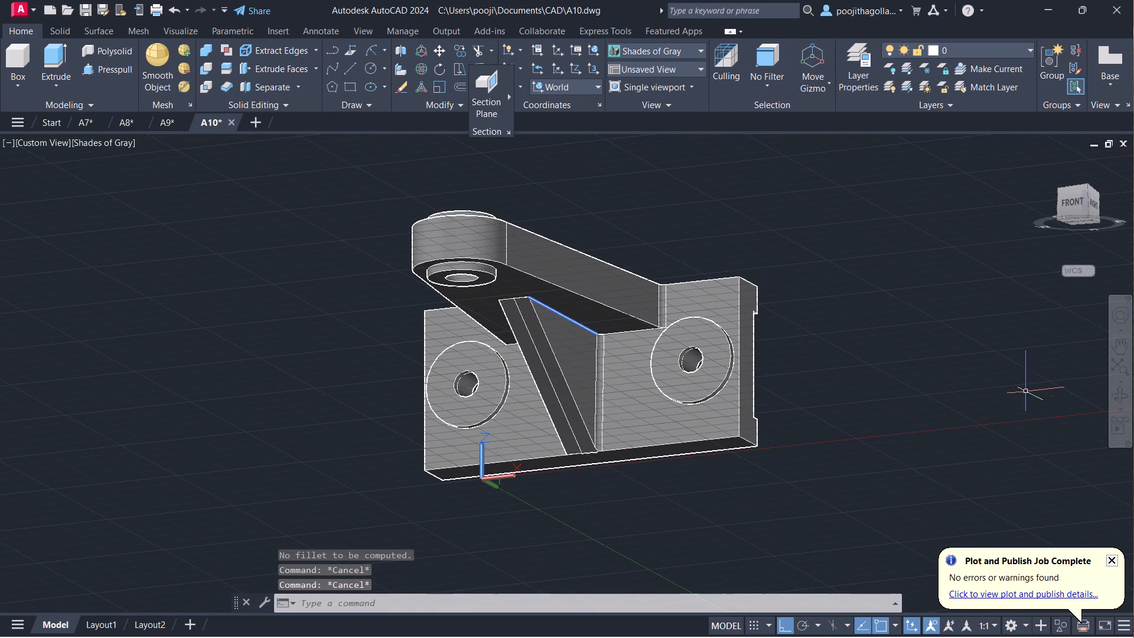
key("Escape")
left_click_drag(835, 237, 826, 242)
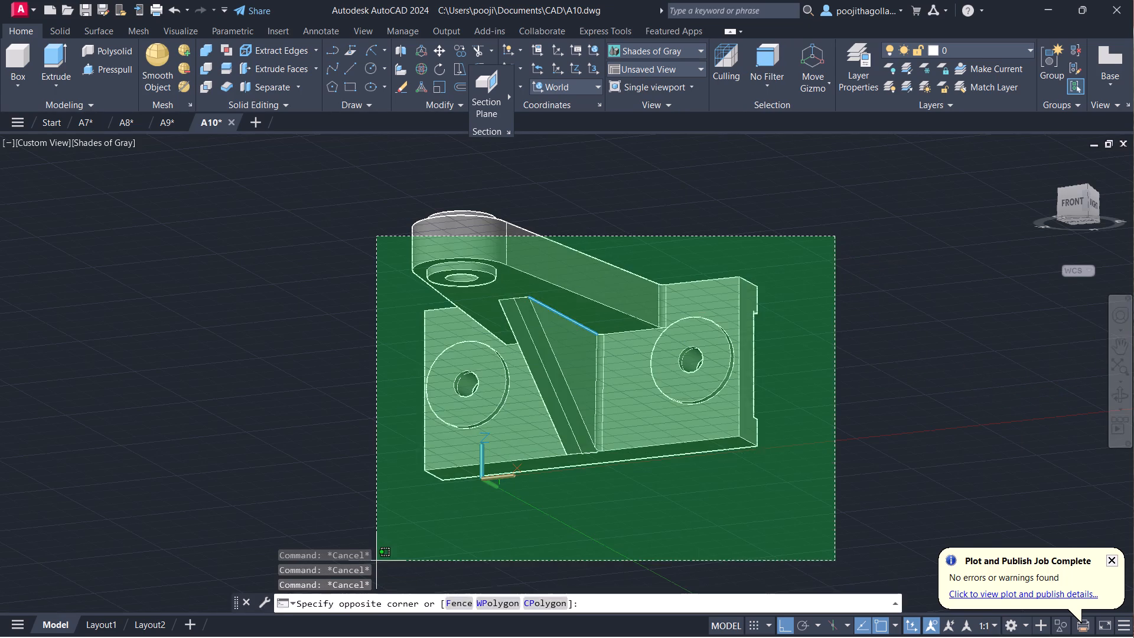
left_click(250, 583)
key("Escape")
Examine the whole bracket from a lower front-right angle, including the arm's underside, the rib and the drilled pads.
scroll(301, 550, "down", 1)
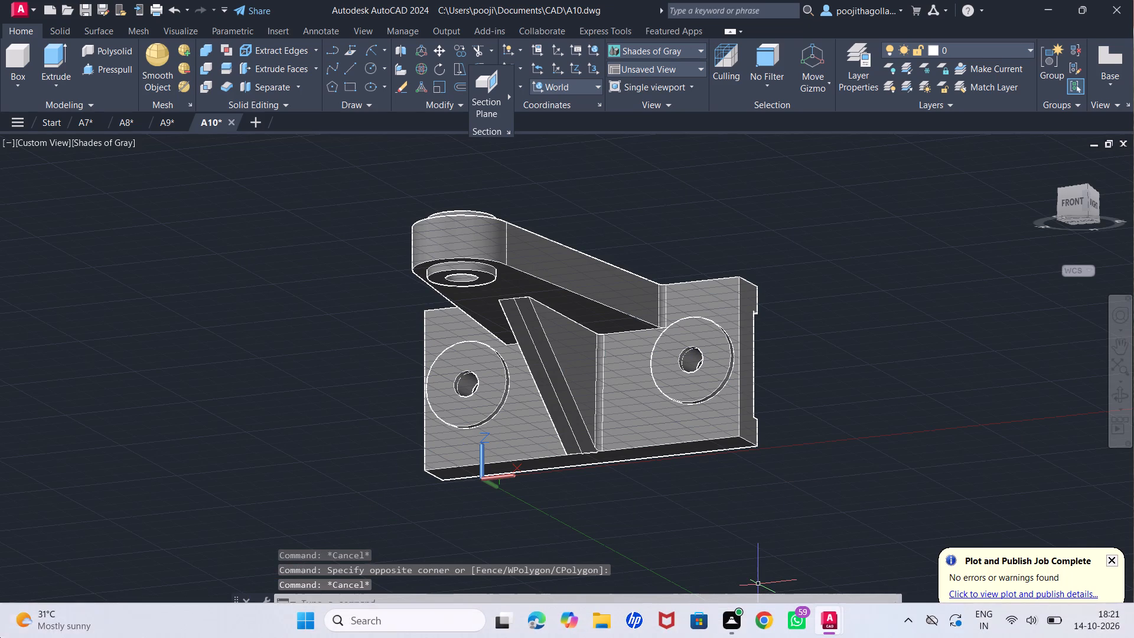
left_click(1117, 394)
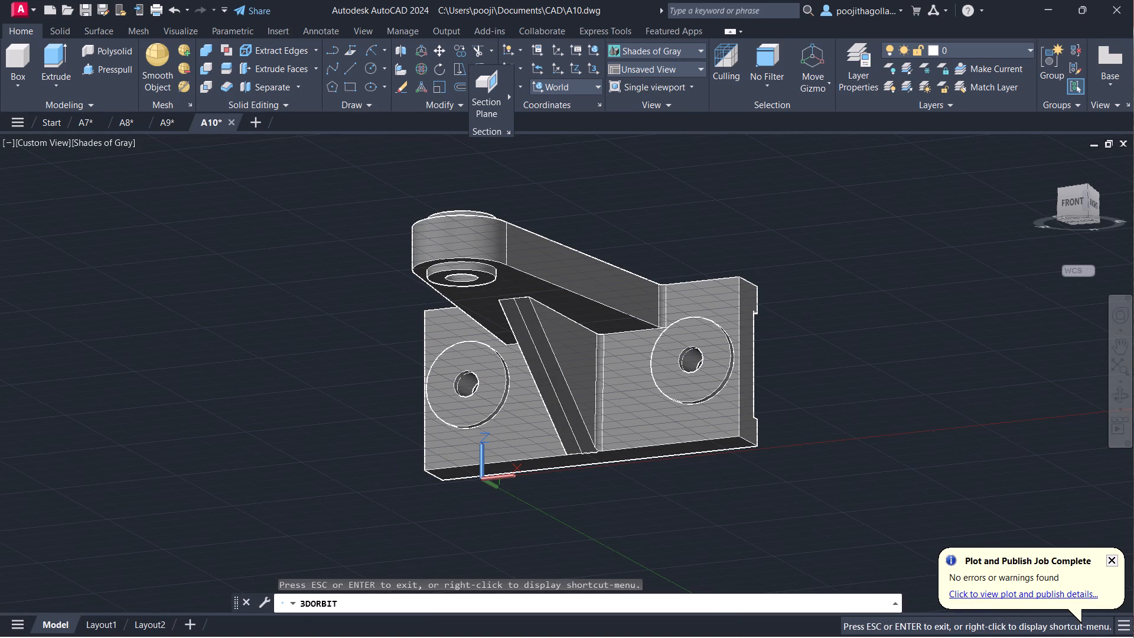
key("Escape")
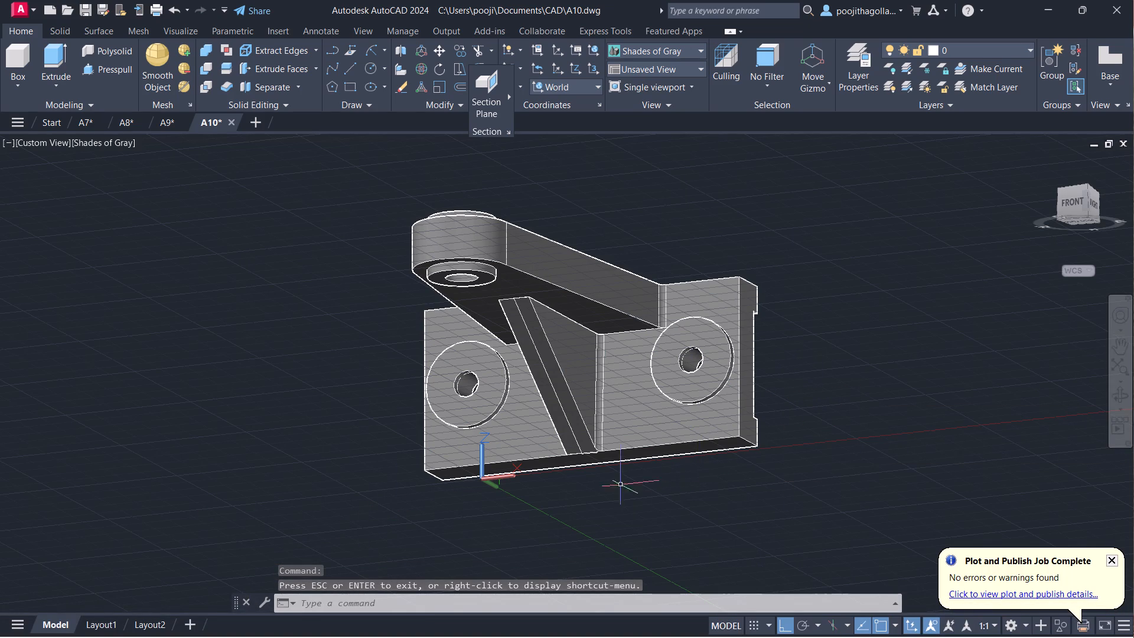
left_click(1117, 396)
left_click_drag(669, 409, 659, 393)
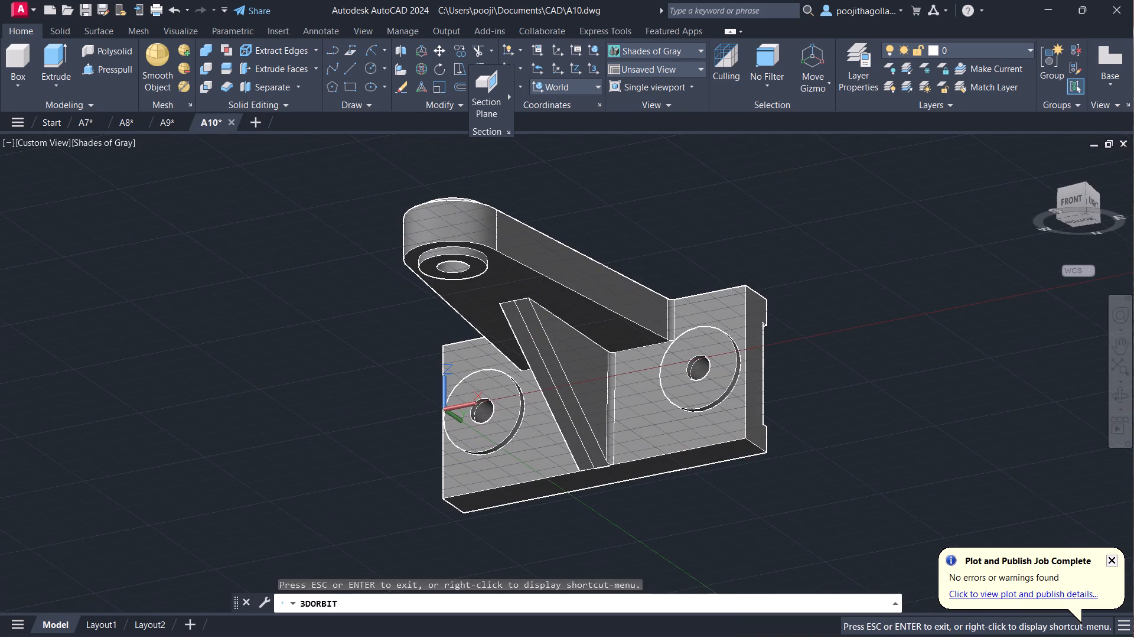
key("Escape")
scroll(780, 418, "down", 1)
middle_click_drag(754, 419, 637, 411)
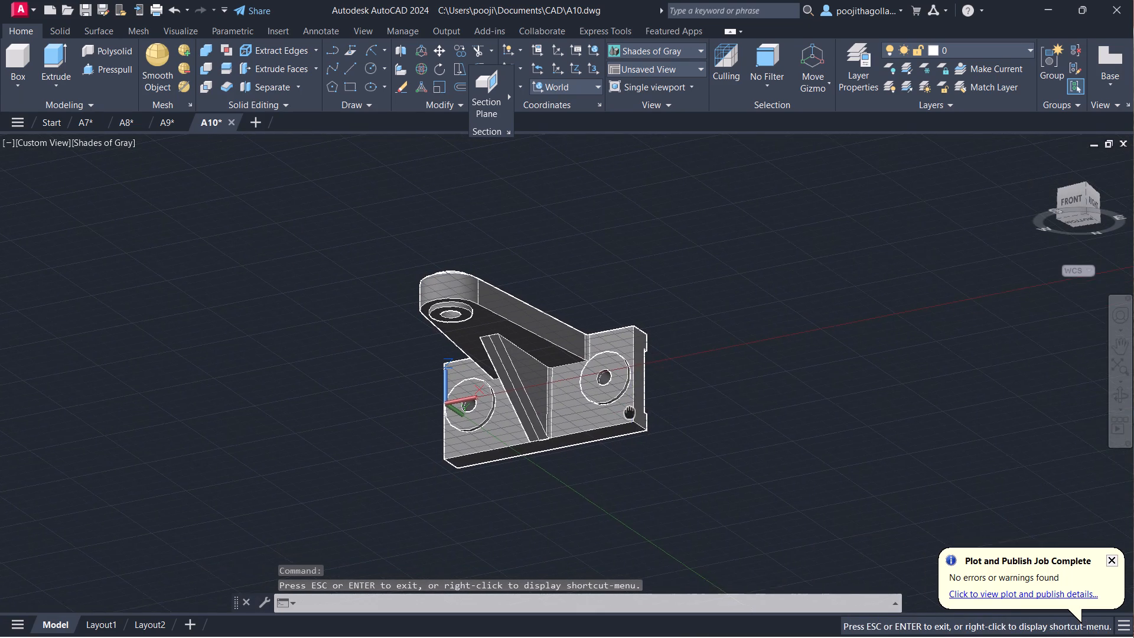
middle_click_drag(637, 411, 674, 411)
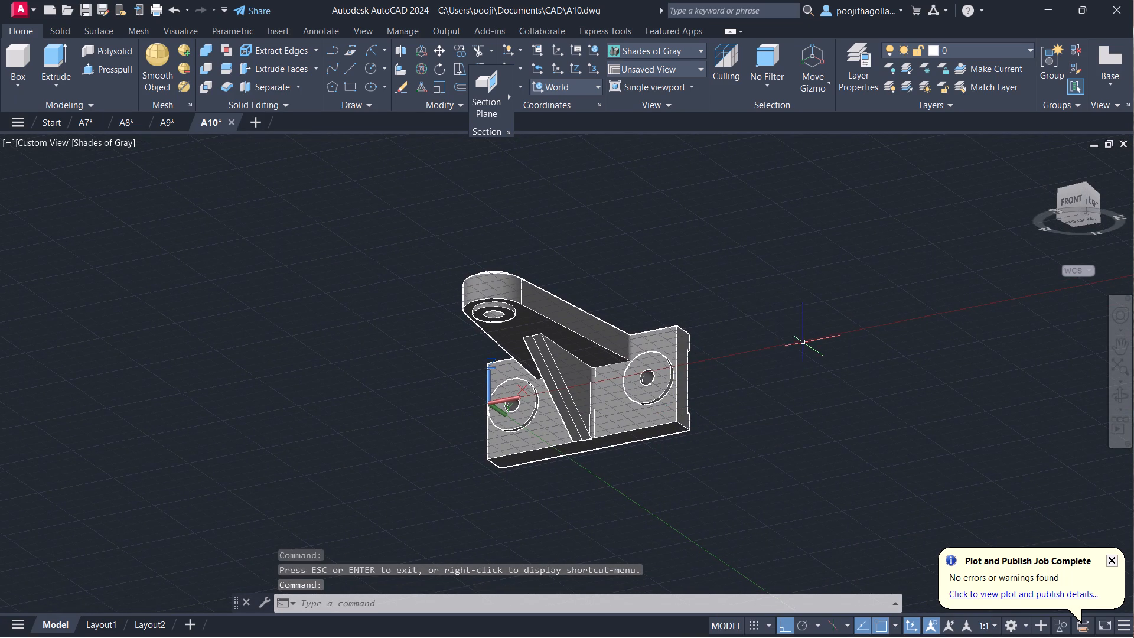
Save the A10 drawing.
key("ctrl+s")
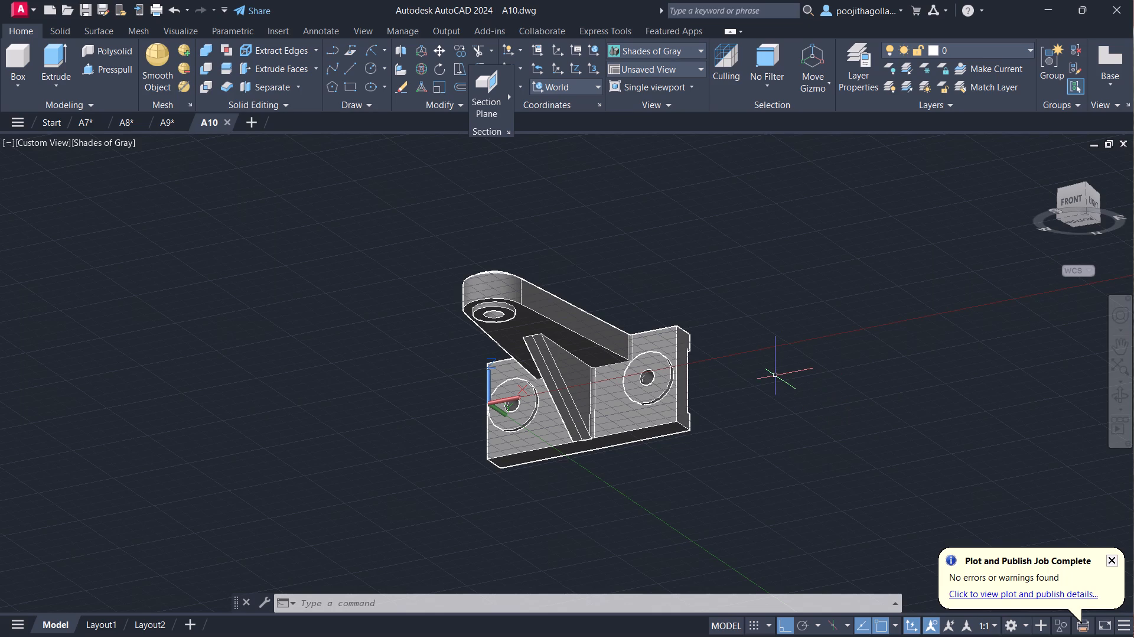
key("ctrl+s")
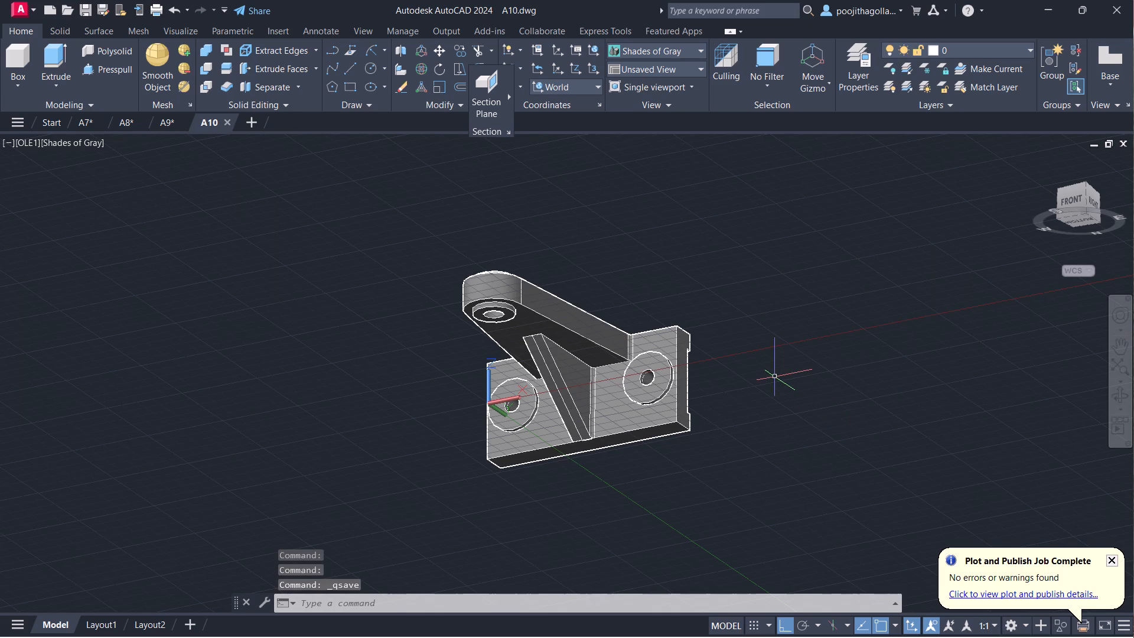
Set up a single-sheet plot of the model with the AutoCAD PDF (High Quality Print).pc3 plotter, centred on the paper.
key("ctrl+p")
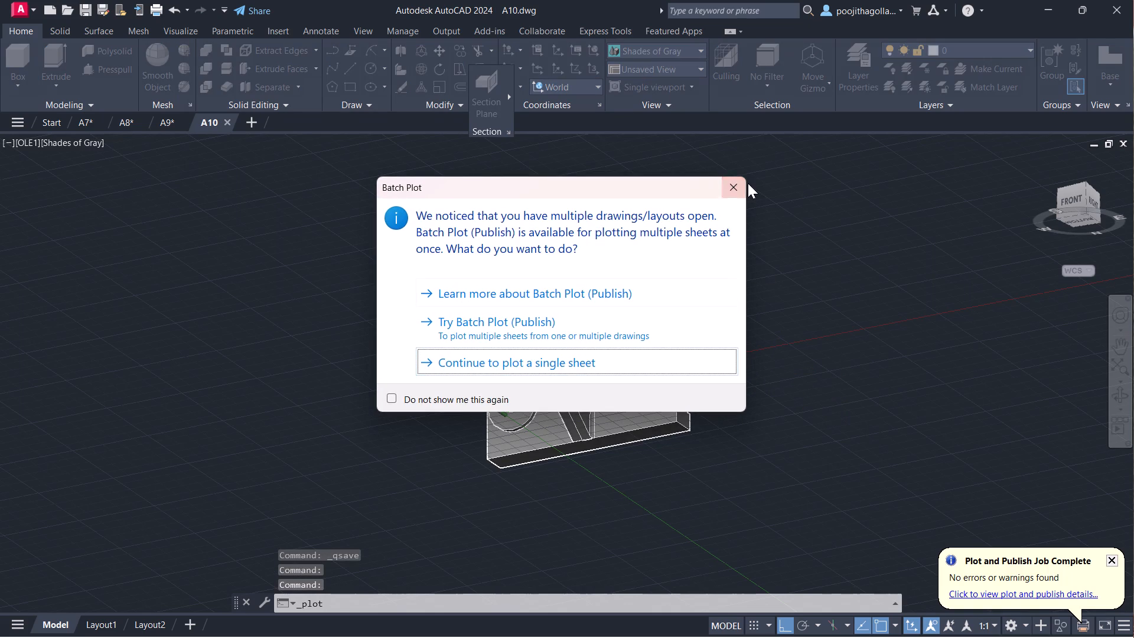
left_click(748, 183)
left_click(742, 184)
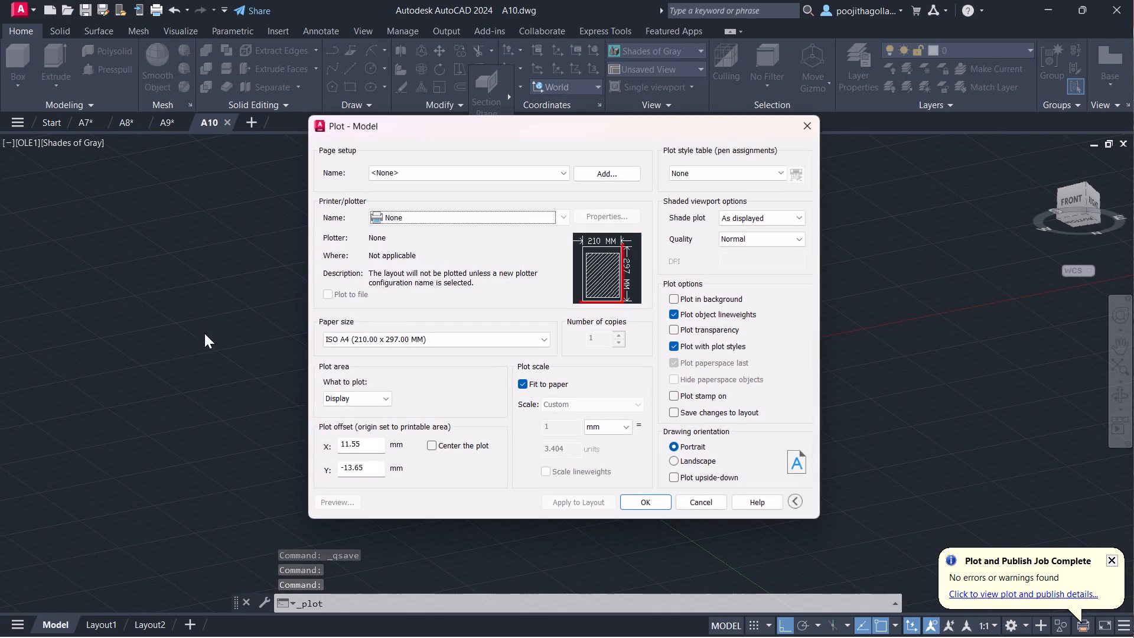
left_click(569, 214)
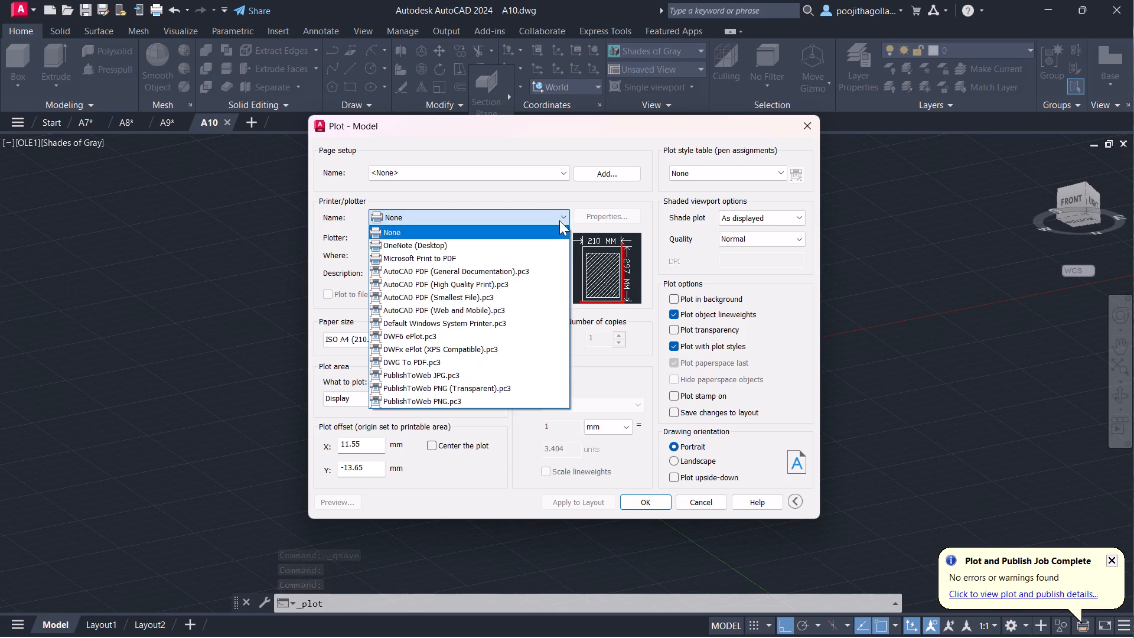
left_click(480, 278)
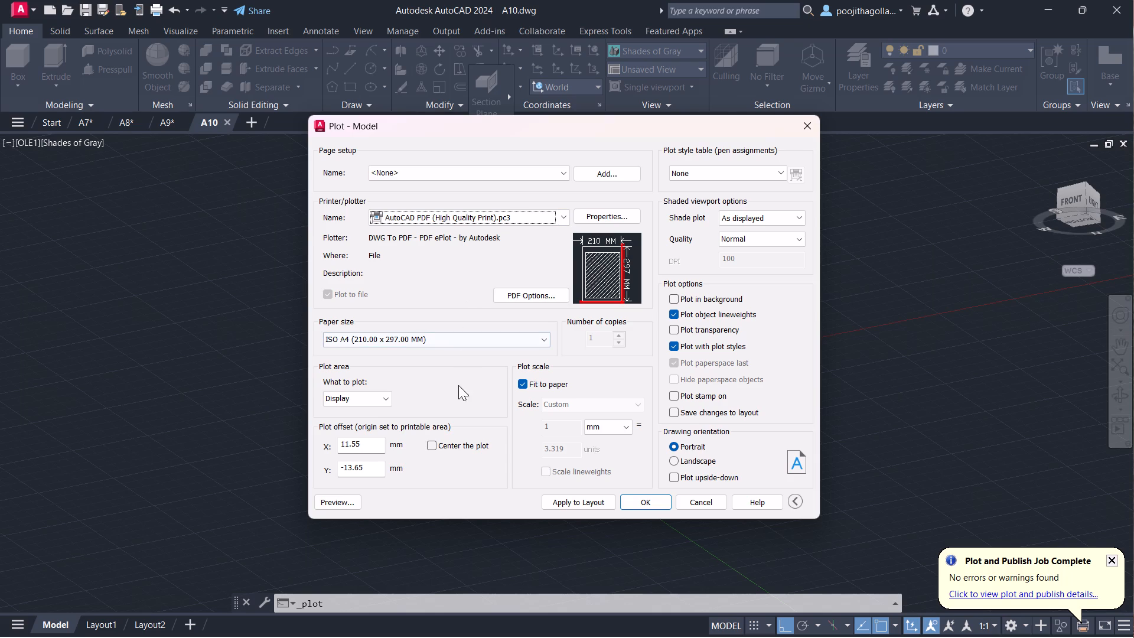
left_click(429, 445)
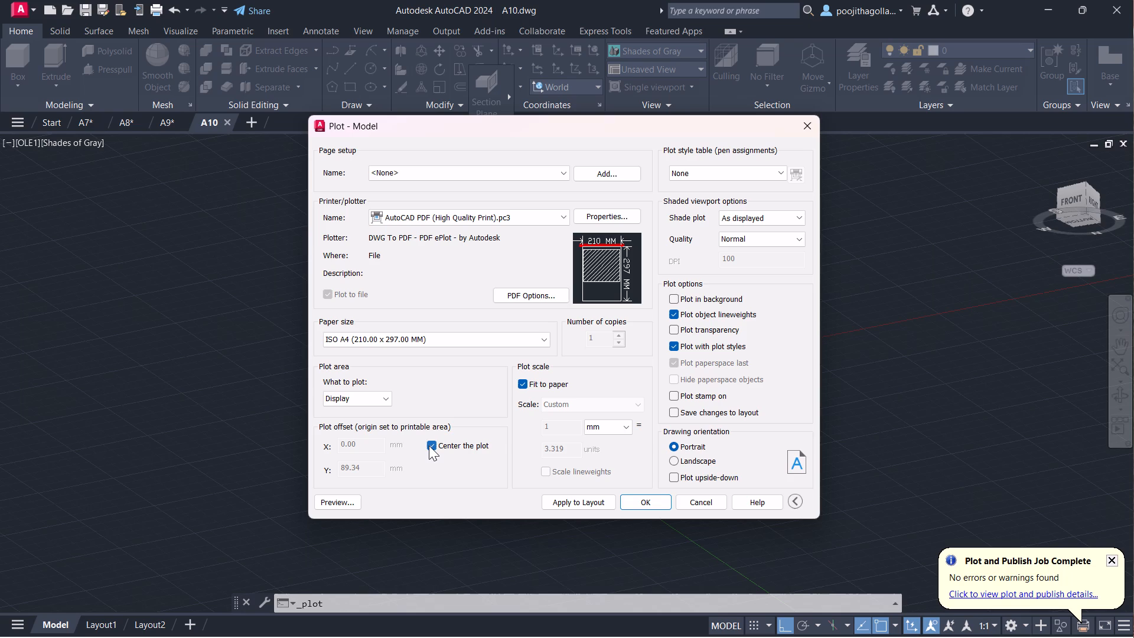
Set the plot area to a window enclosing the whole bracket.
left_click(384, 402)
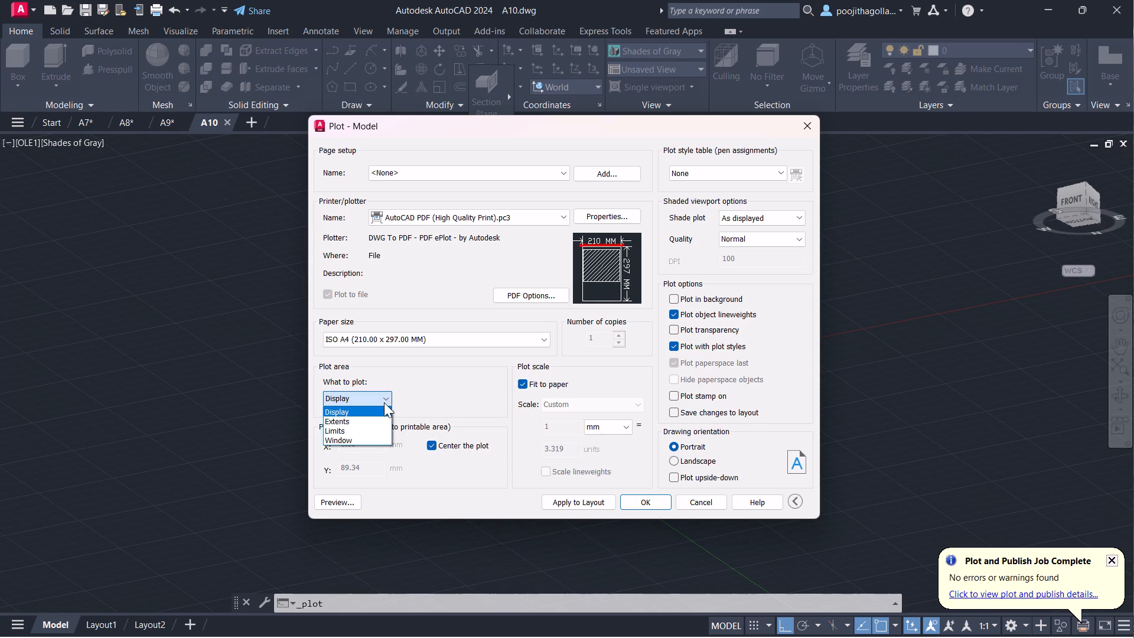
left_click(361, 437)
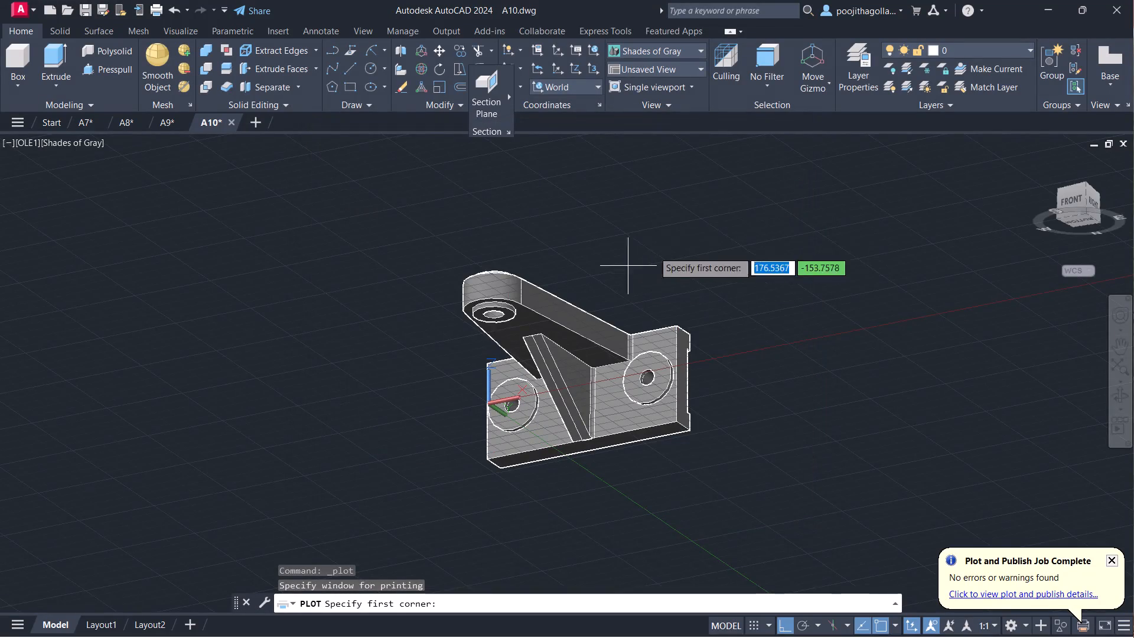
left_click(772, 202)
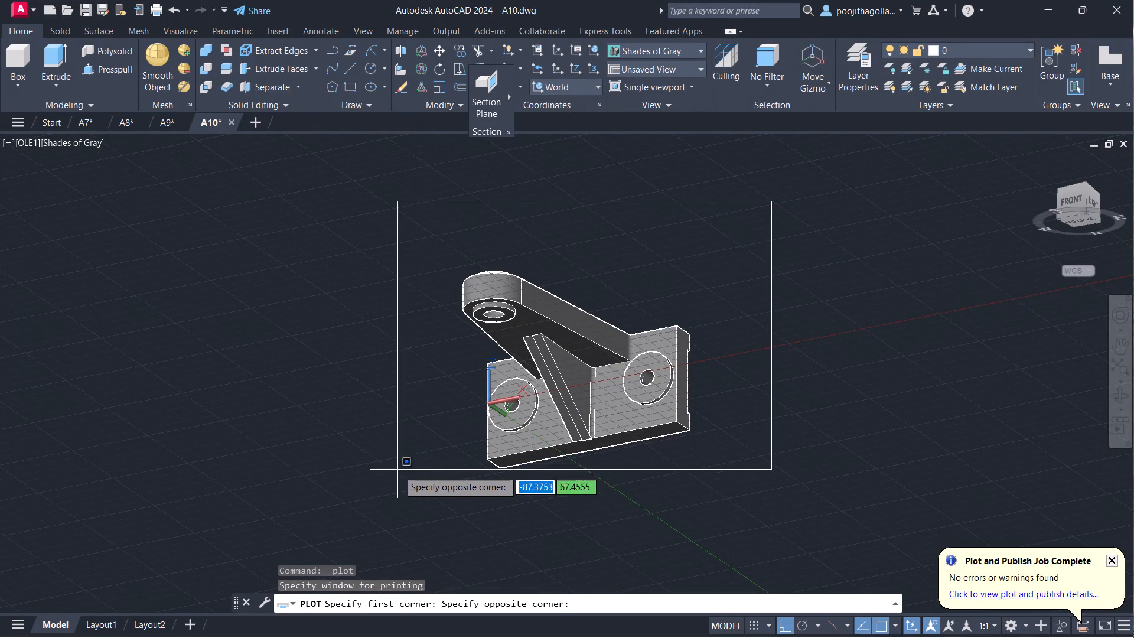
left_click_drag(364, 504, 646, 502)
Preview the plot, output it as A10-Model.pdf in the CAD folder, and close the opened PDF.
left_click(336, 499)
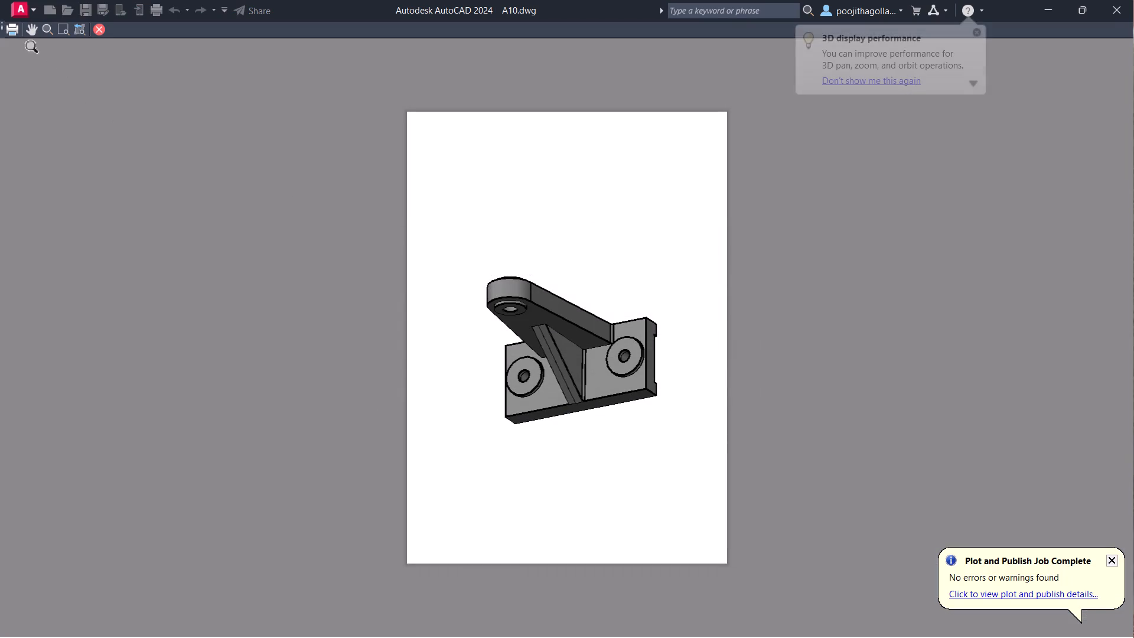
left_click(5, 27)
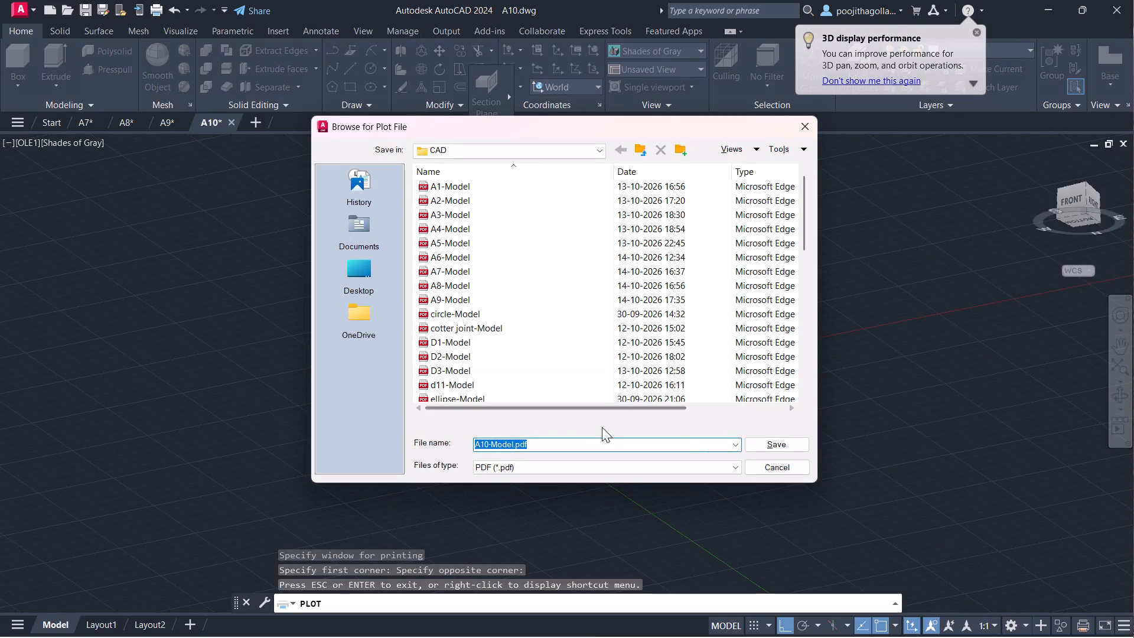
left_click(755, 445)
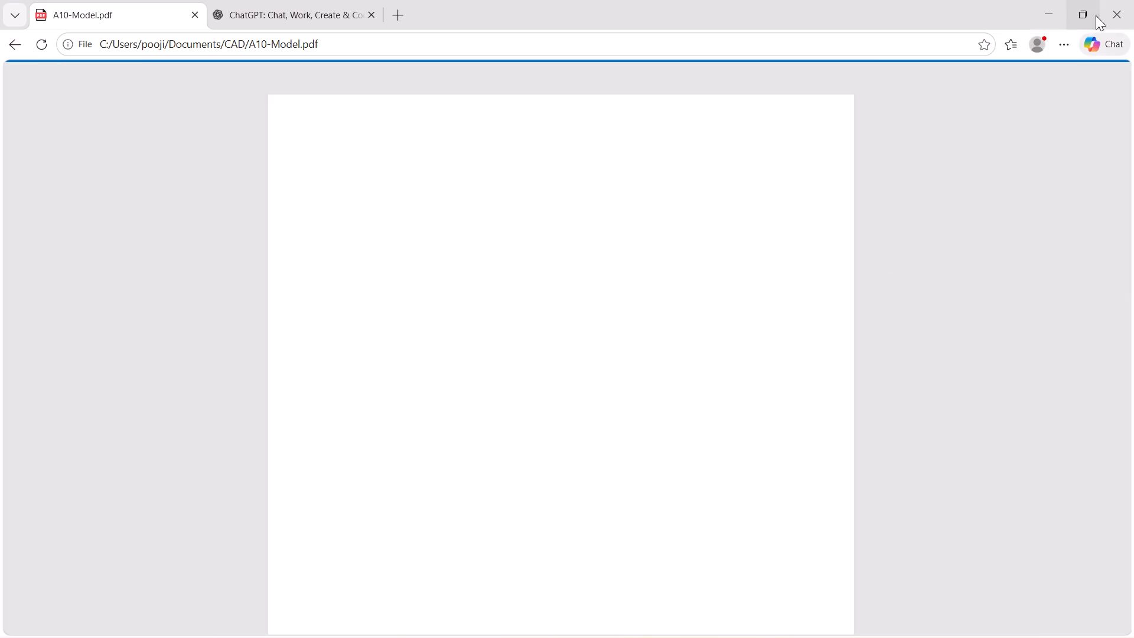
left_click(1120, 9)
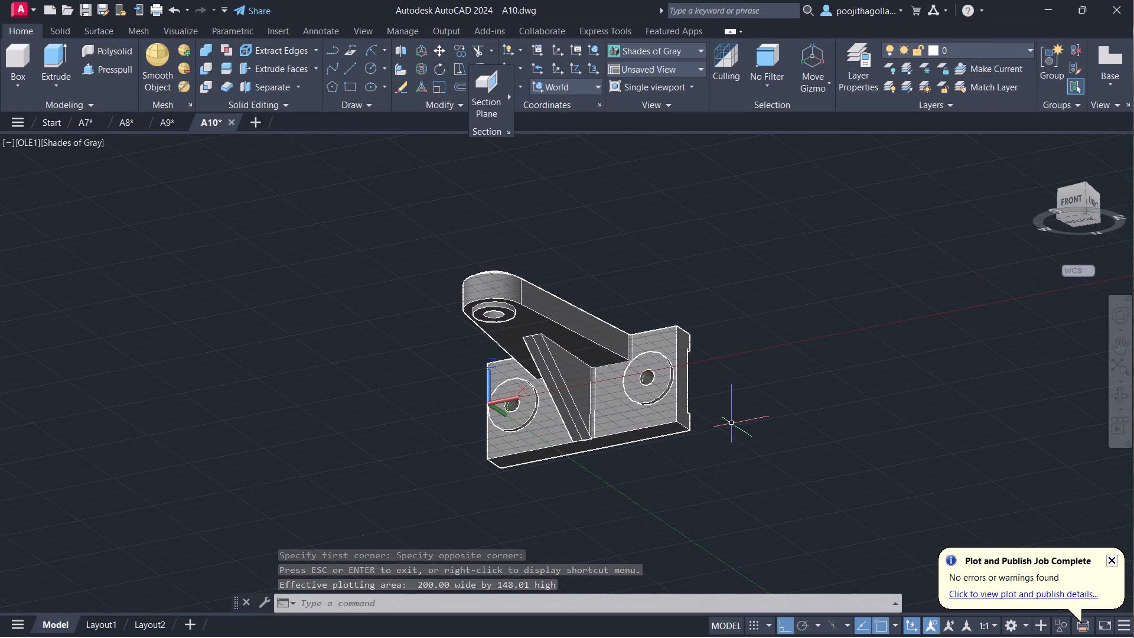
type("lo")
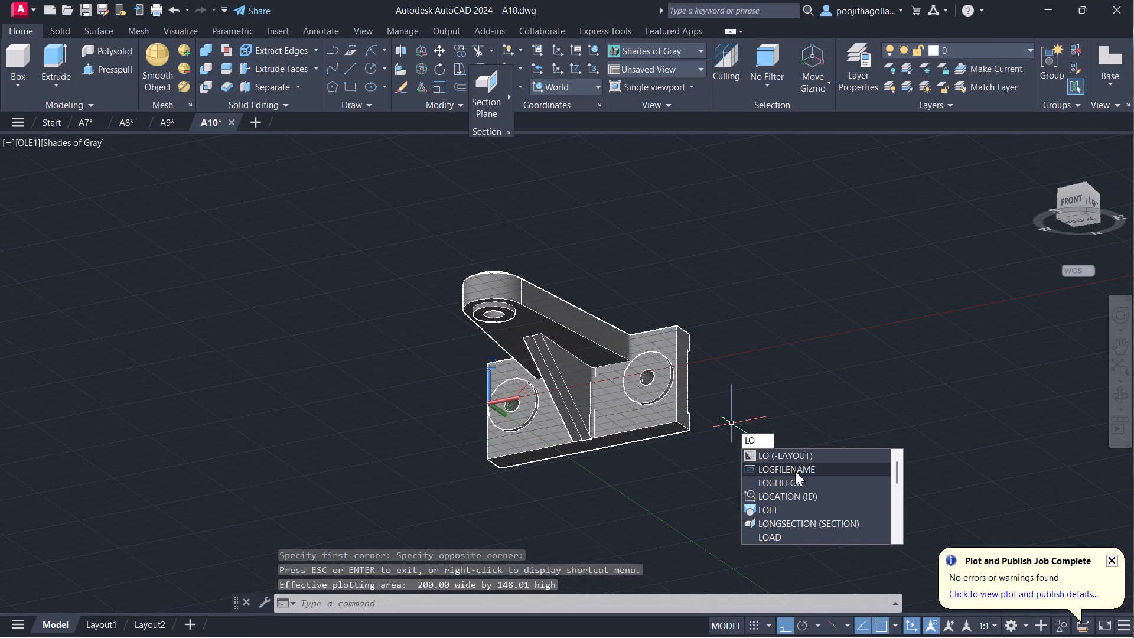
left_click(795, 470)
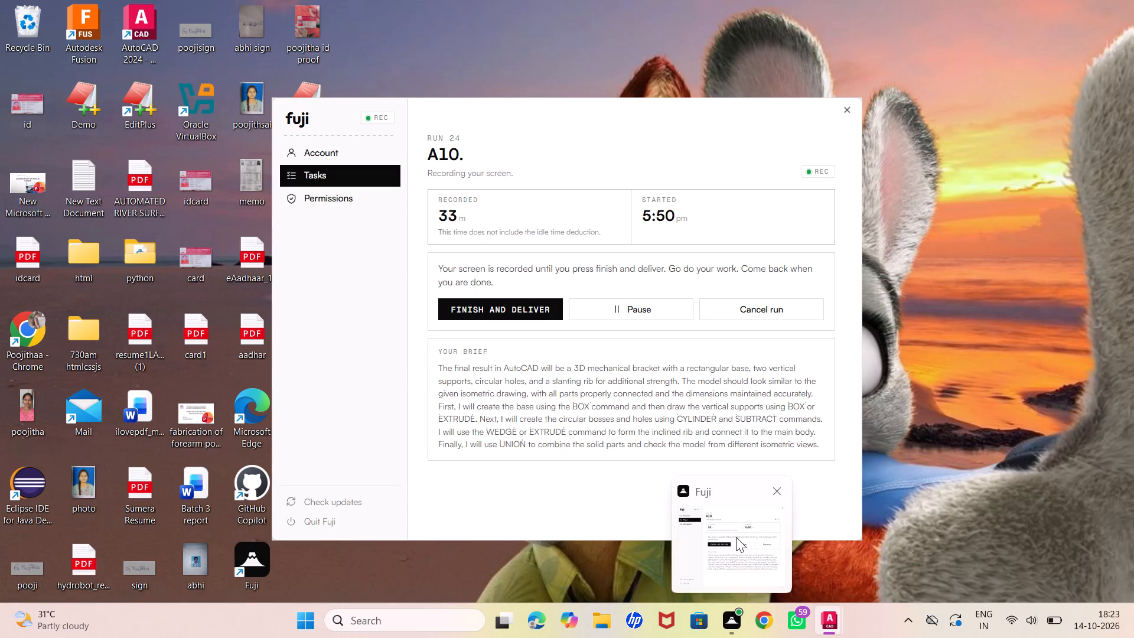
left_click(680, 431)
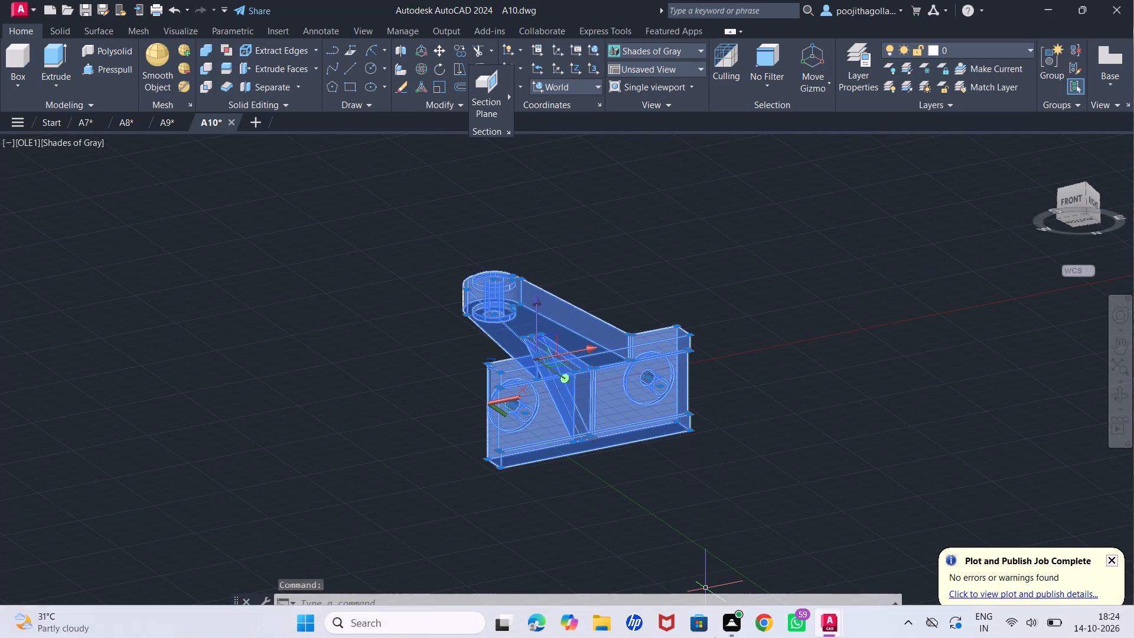